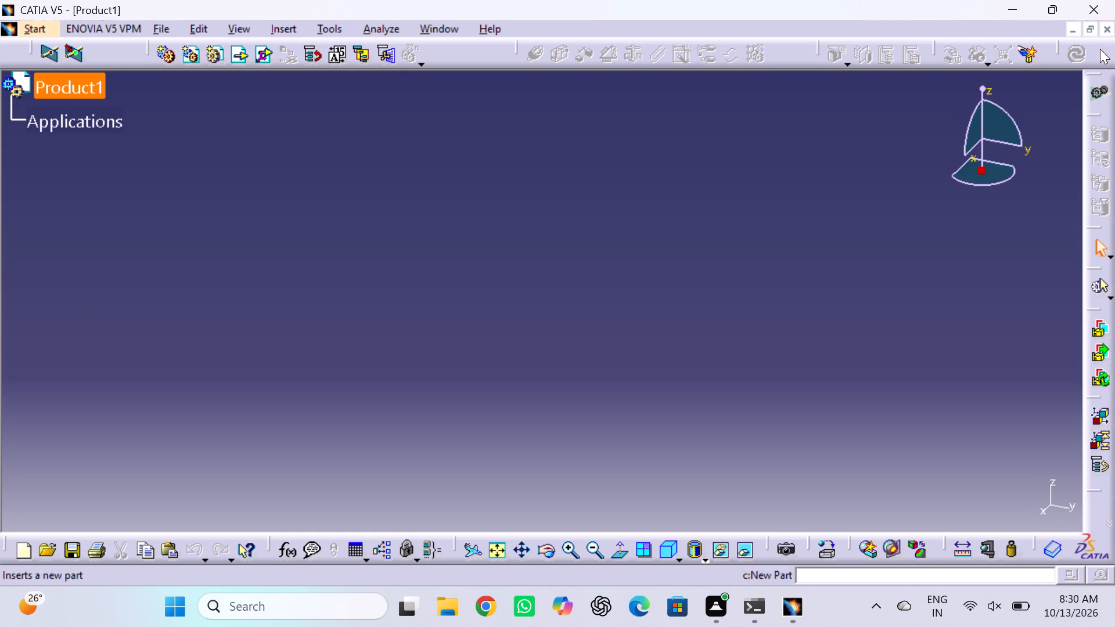
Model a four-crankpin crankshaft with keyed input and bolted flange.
Close the empty product and create a new Part Design part, keeping the name Part1 and the default options.
left_click(1111, 29)
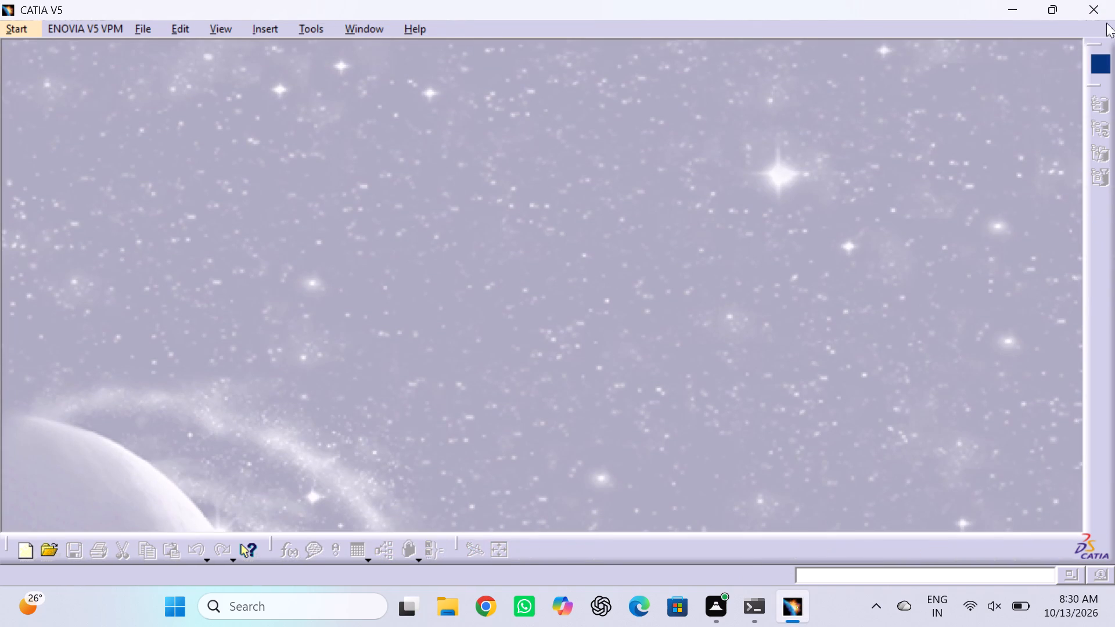
double_click(13, 24)
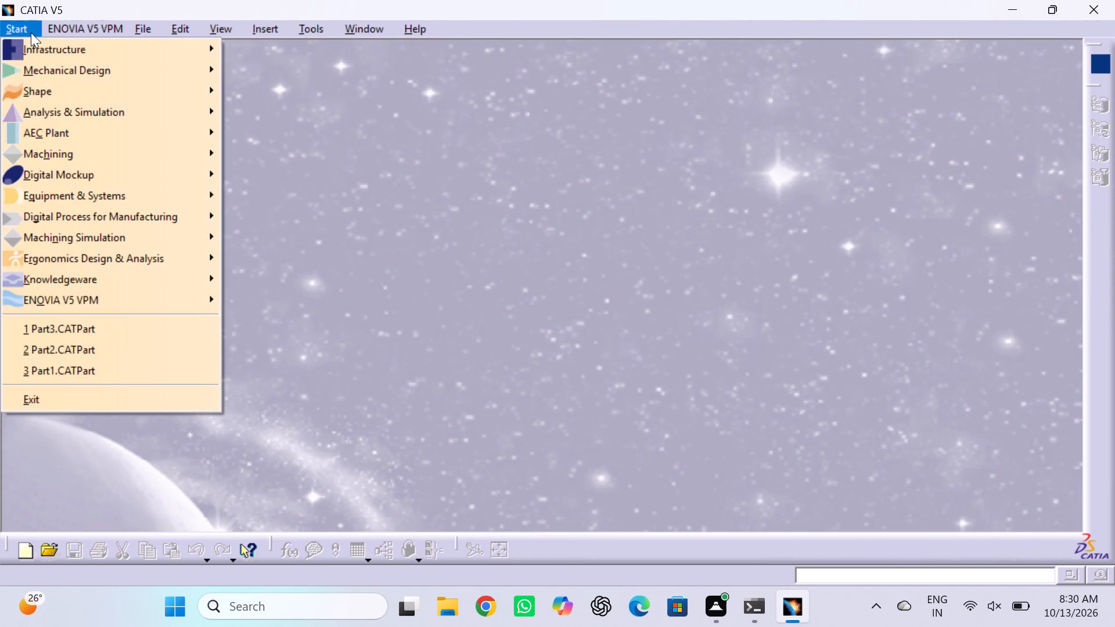
left_click(42, 67)
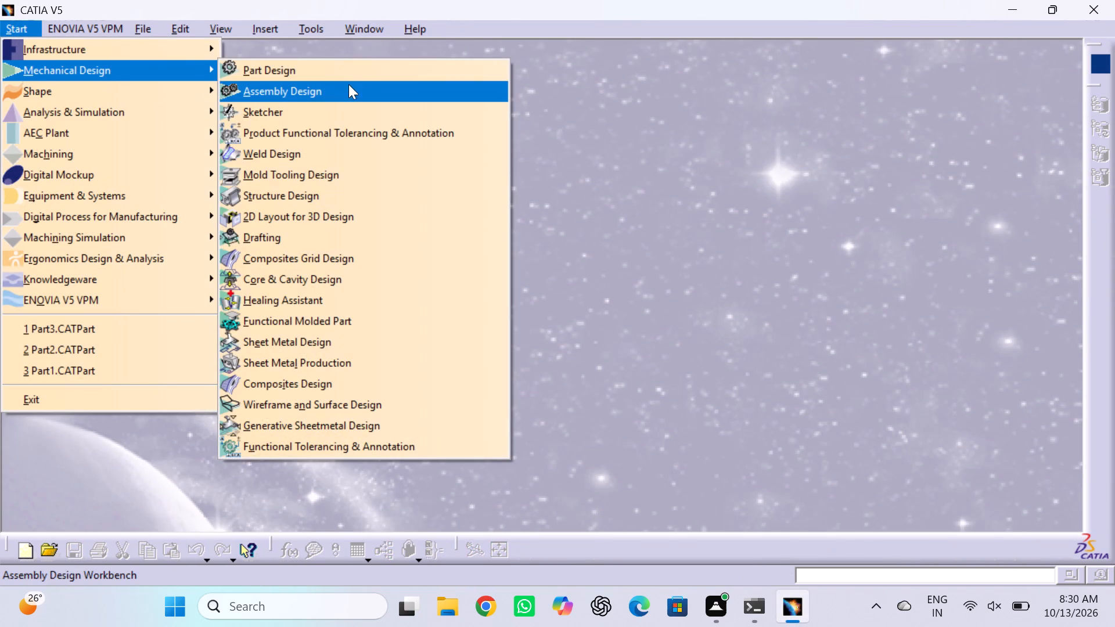
left_click(352, 74)
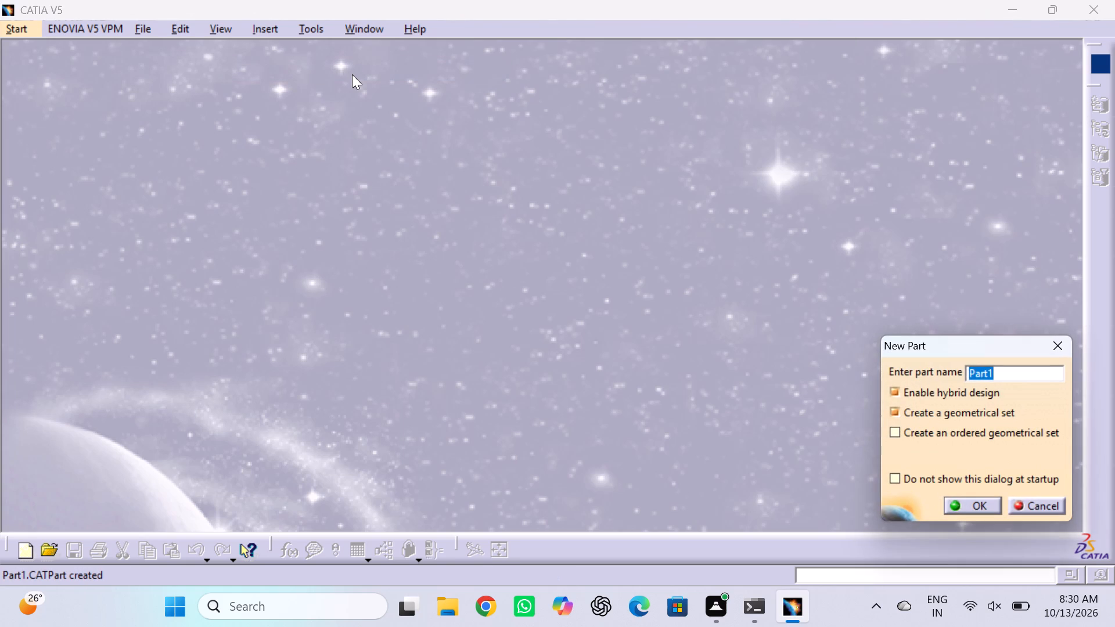
left_click(976, 503)
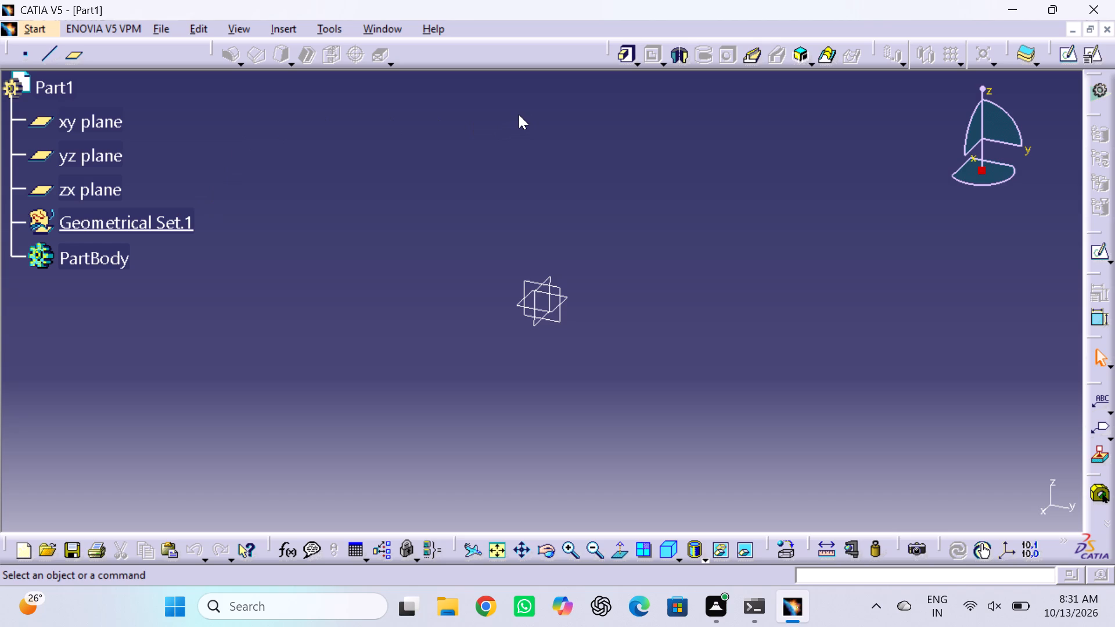
Open a sketch on the yz plane and draw a vertical axis through the origin, ending about 86 mm below it.
left_click(556, 286)
left_click(1066, 57)
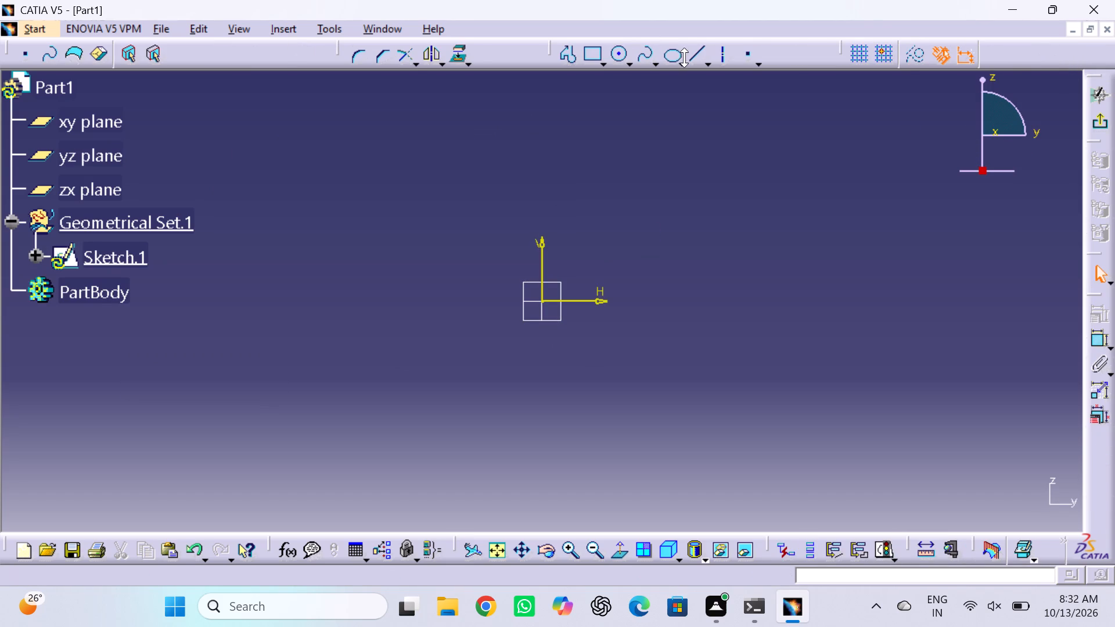
left_click(722, 57)
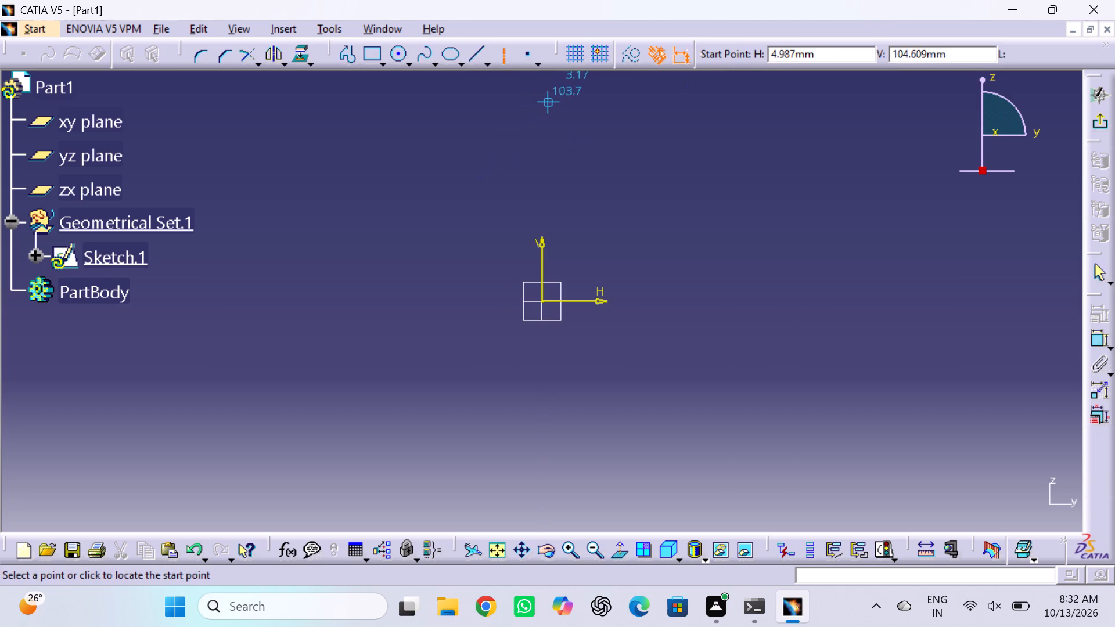
left_click(542, 92)
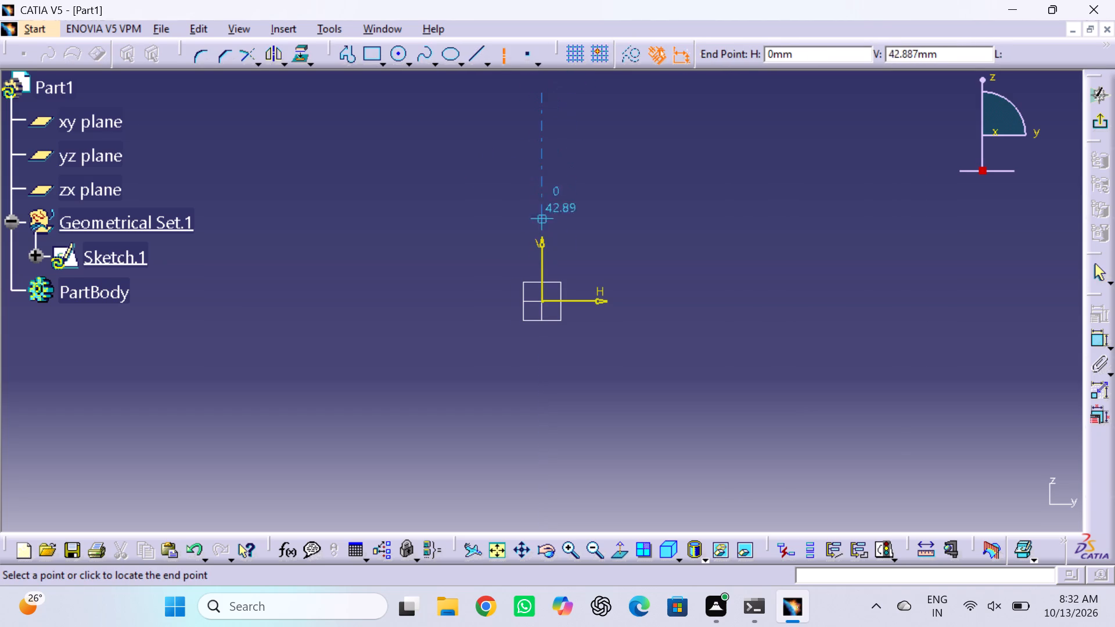
left_click(545, 467)
left_click(341, 294)
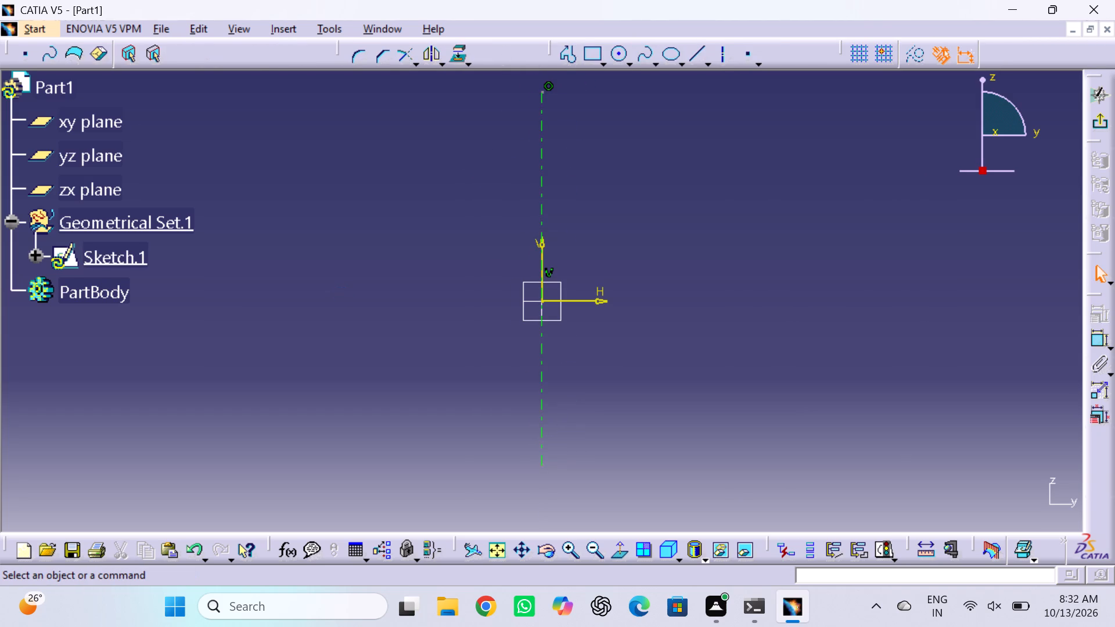
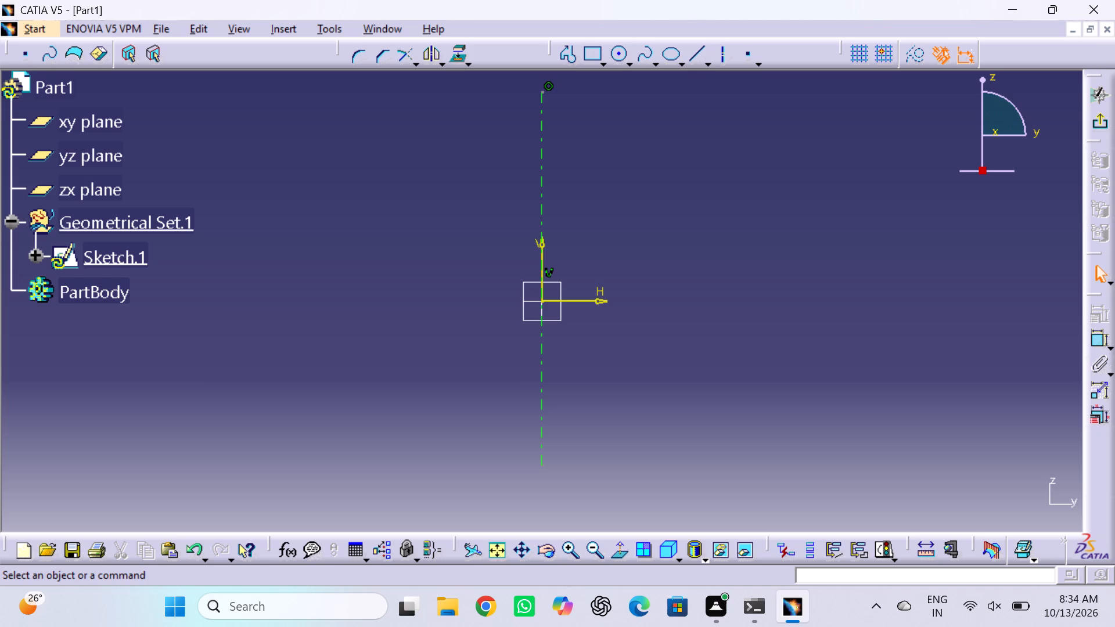
Start recording a macro named Macro12.CATScript, choosing CATScript as its language and keeping the default Temp folder.
left_click(322, 27)
left_click(354, 100)
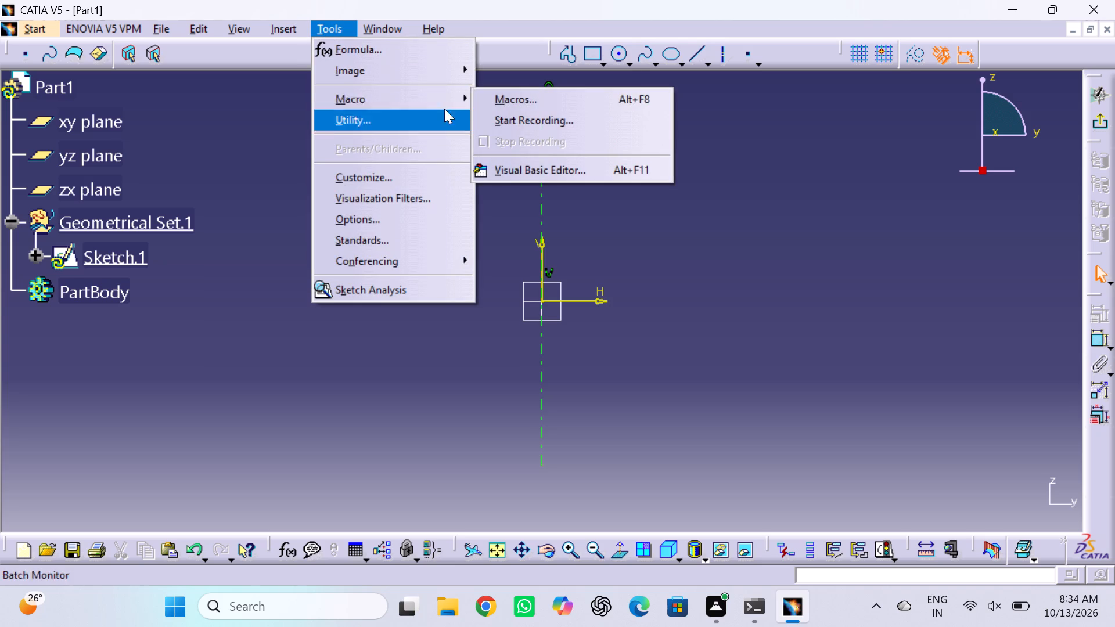
left_click(566, 124)
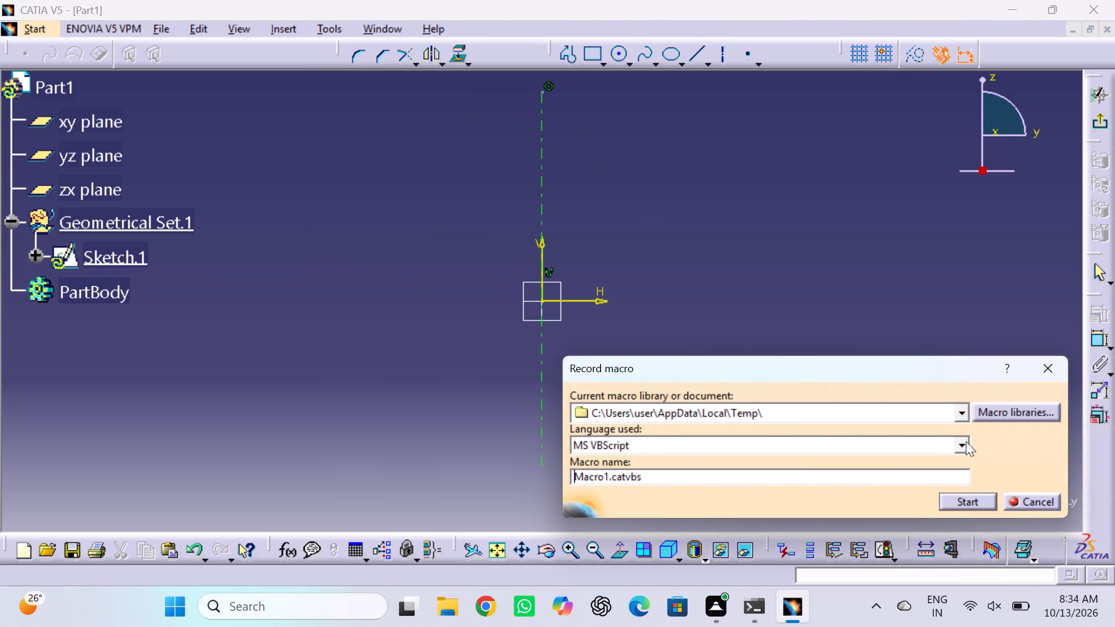
double_click(961, 446)
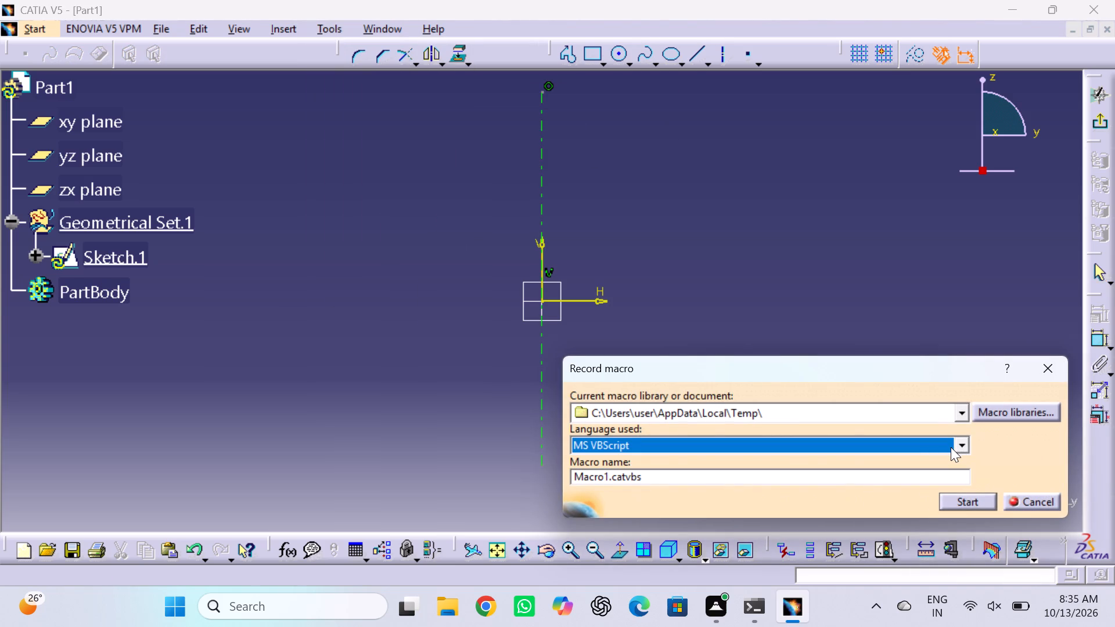
left_click(961, 446)
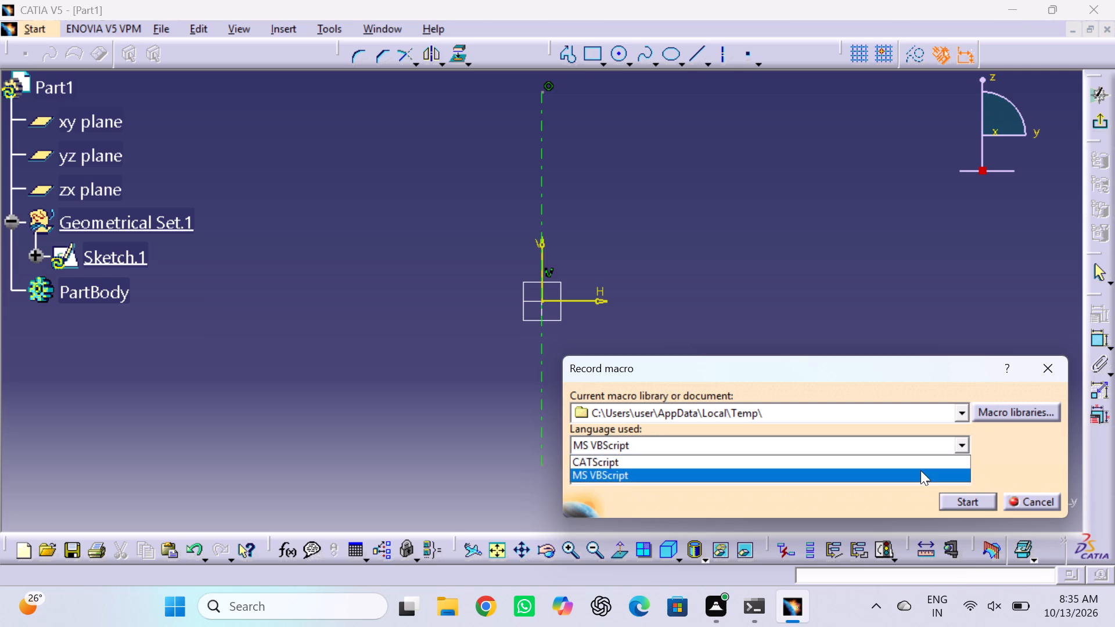
left_click(922, 457)
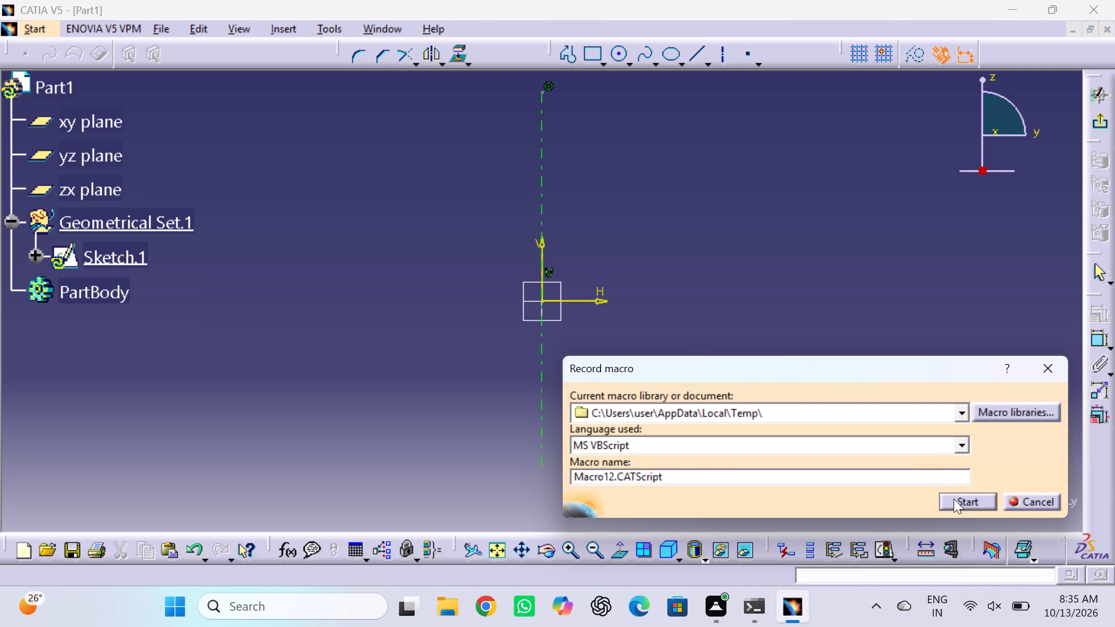
left_click(954, 499)
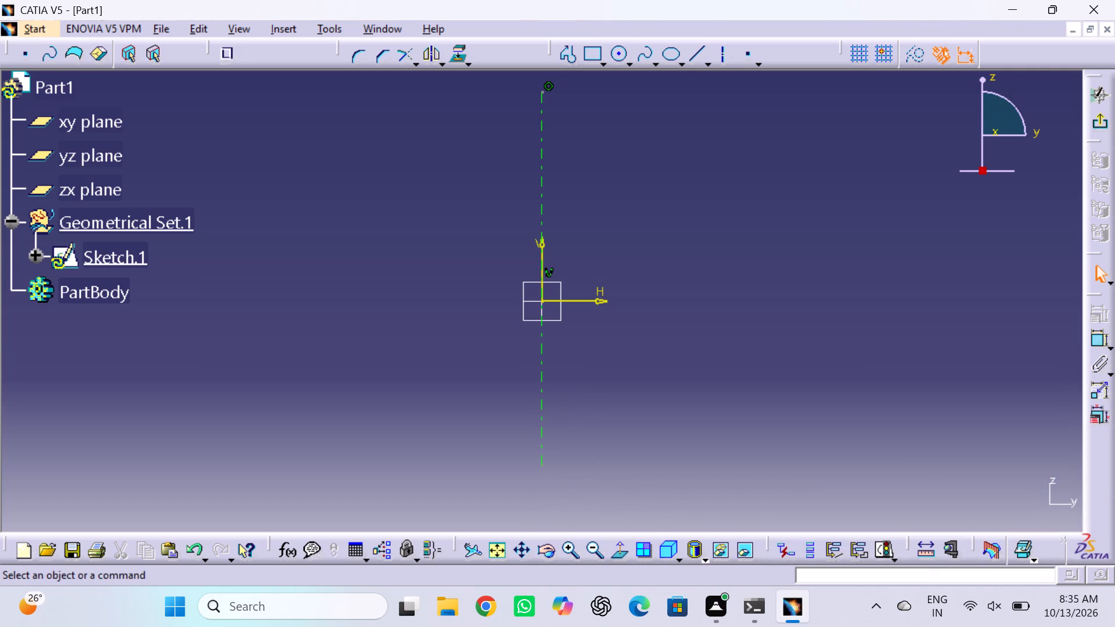
Draw a circle centred on the sketch origin and dimension its diameter to 120 mm.
left_click(616, 52)
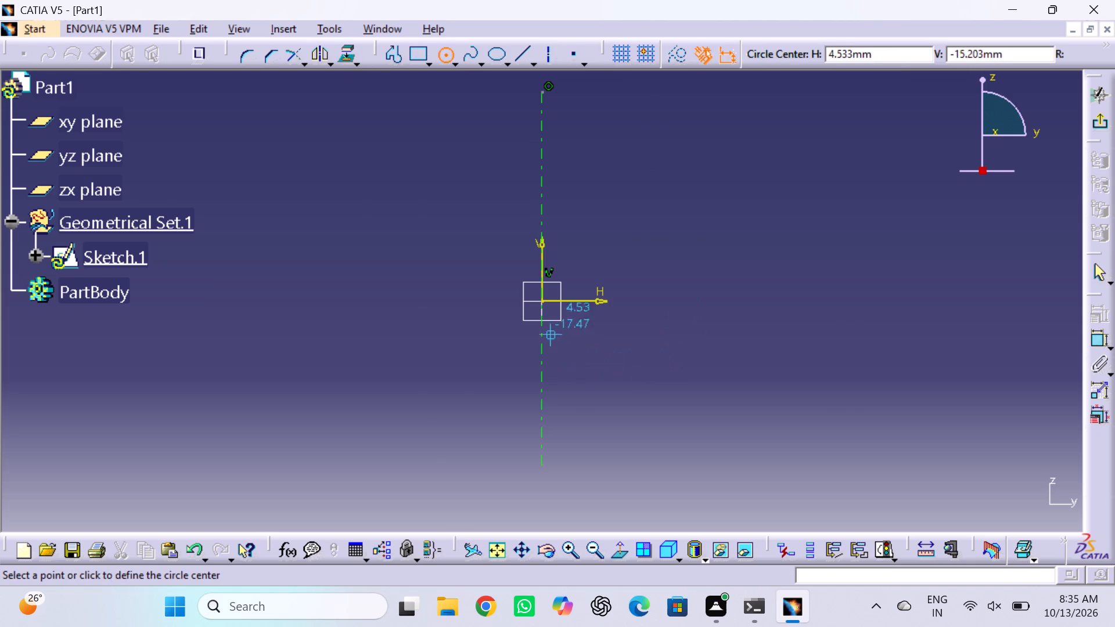
left_click(546, 302)
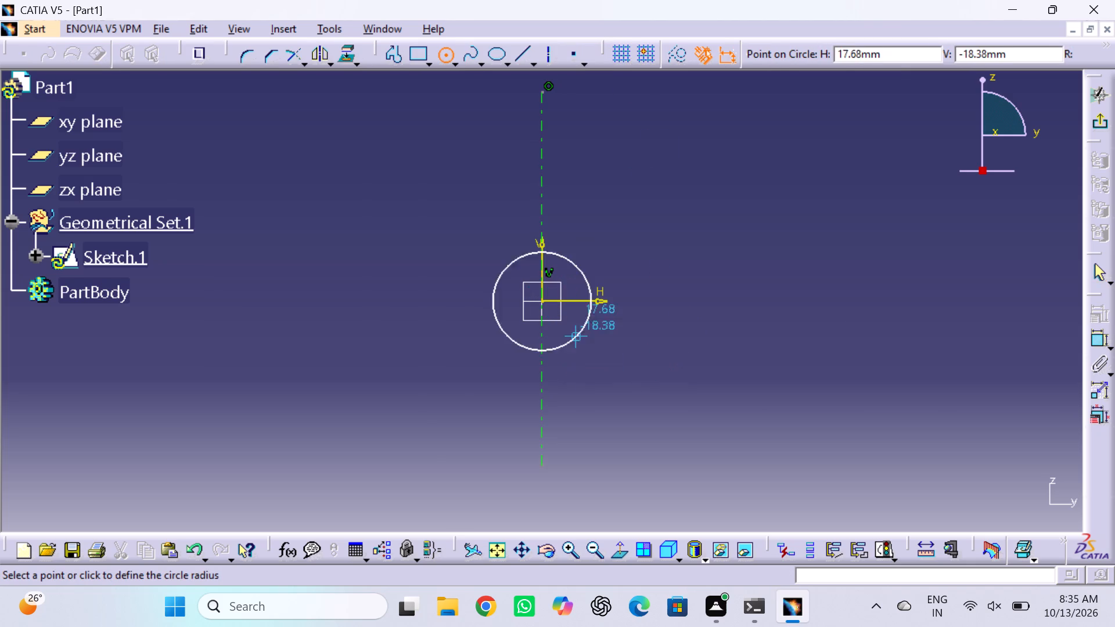
left_click(590, 351)
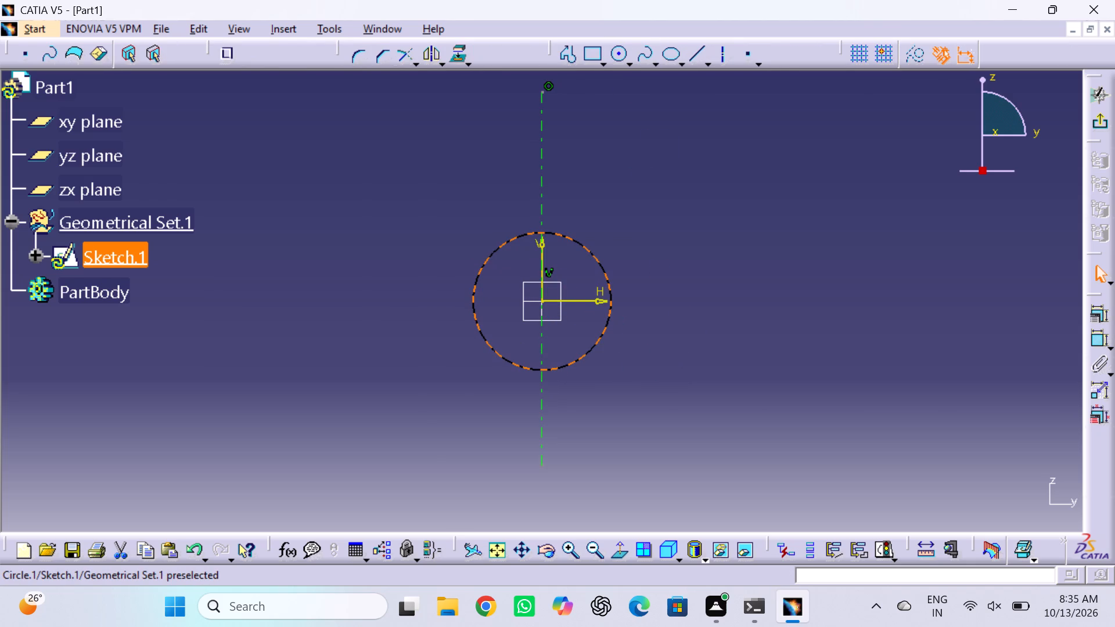
left_click(1096, 340)
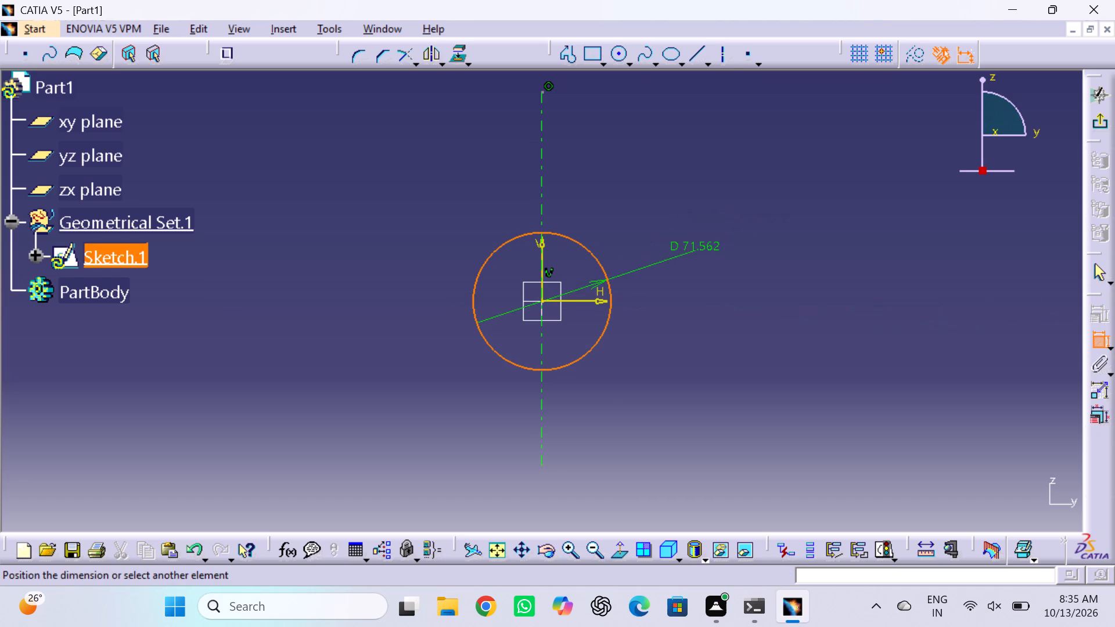
left_click(696, 255)
double_click(697, 249)
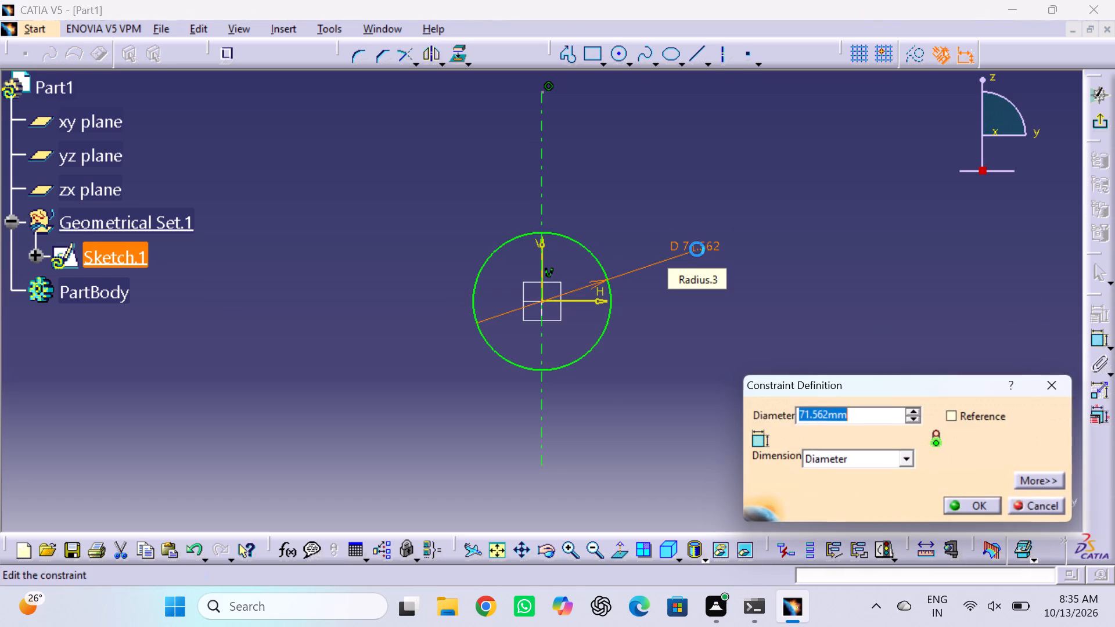
type("12")
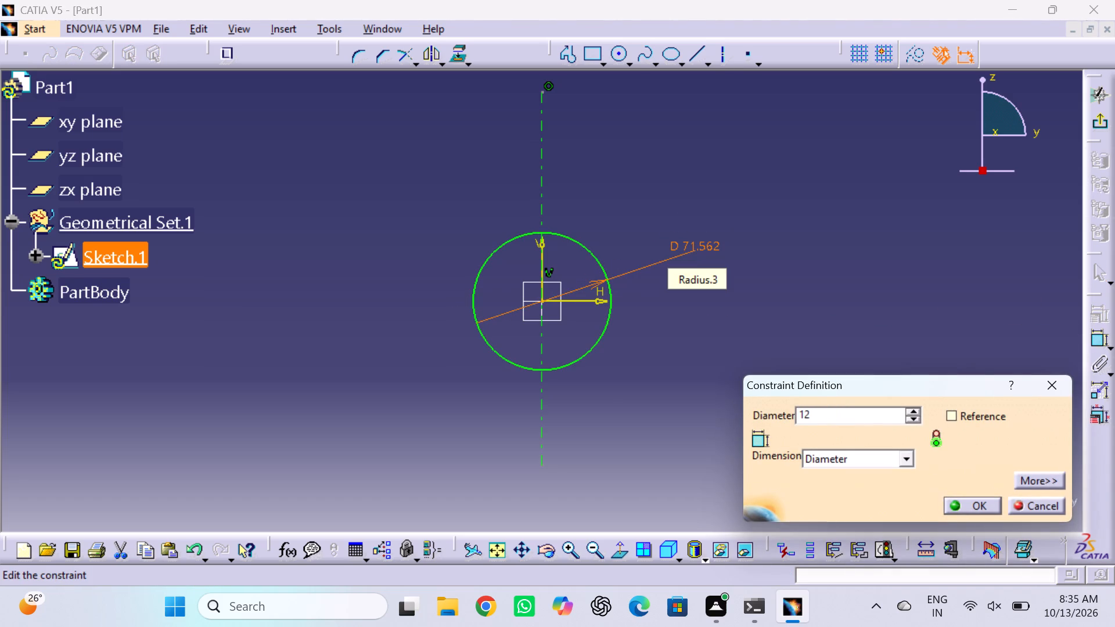
key("0")
key("Return")
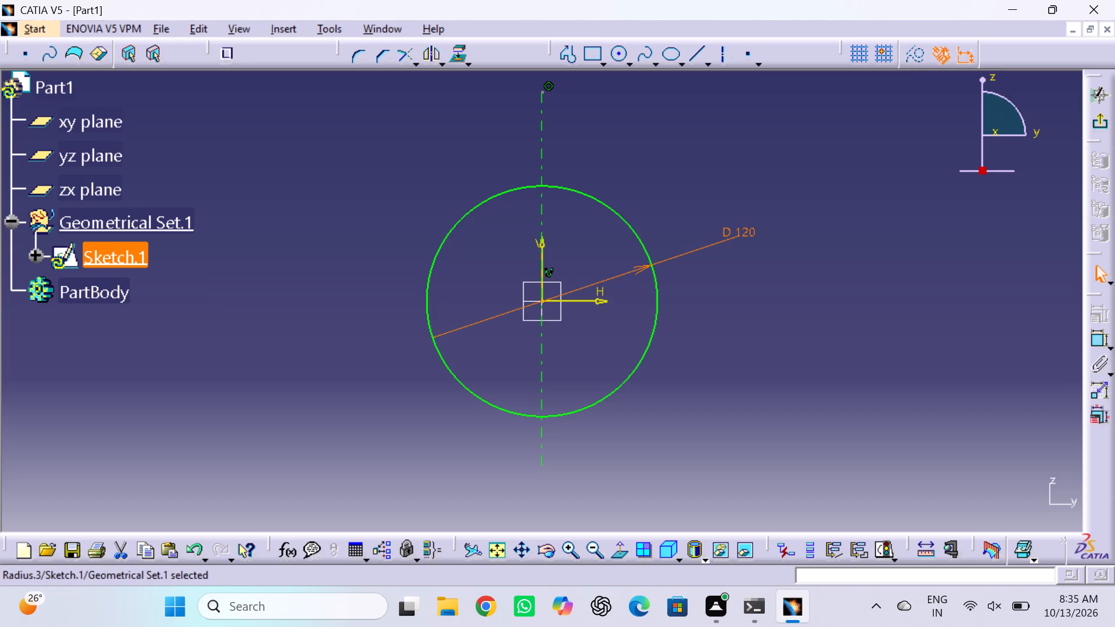
Draw a horizontal axis through the origin, from about H 93 mm to about H -124 mm.
left_click(722, 58)
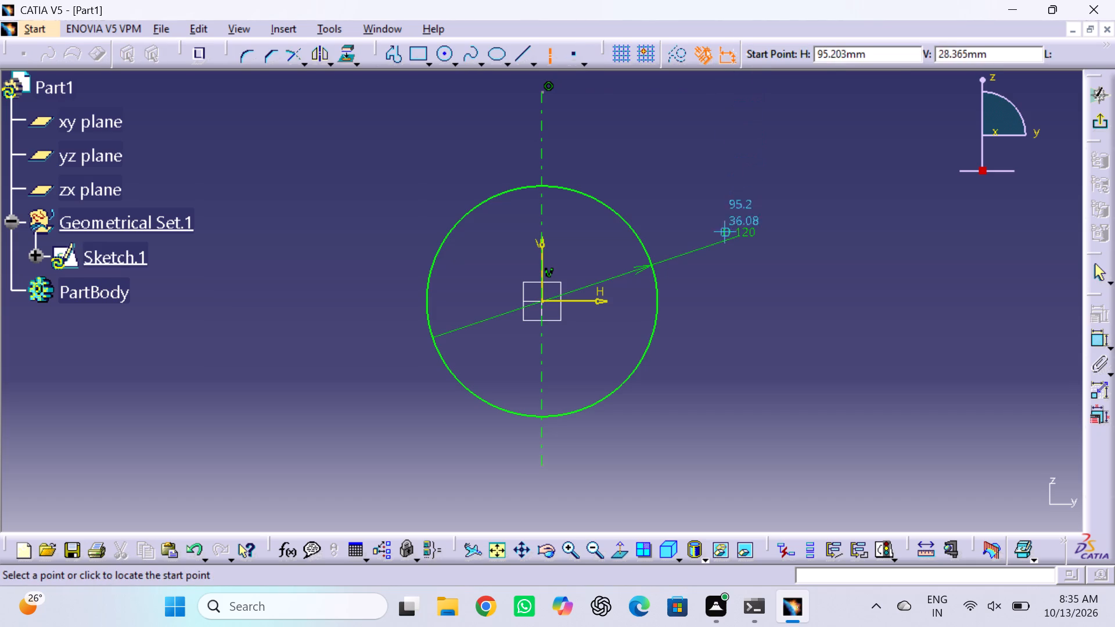
left_click(721, 301)
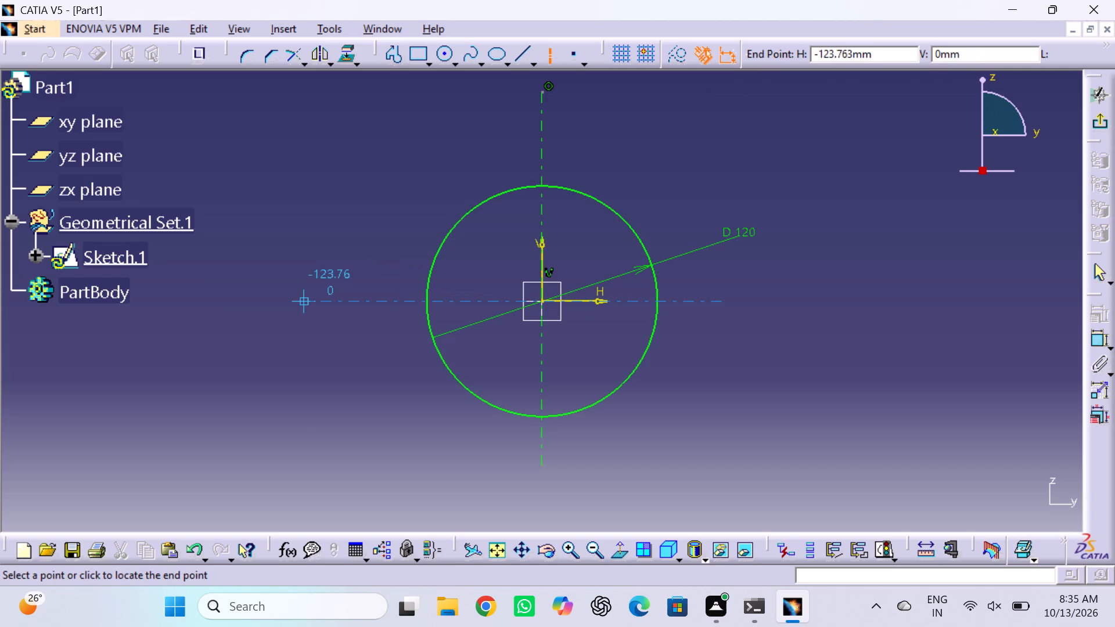
left_click(304, 301)
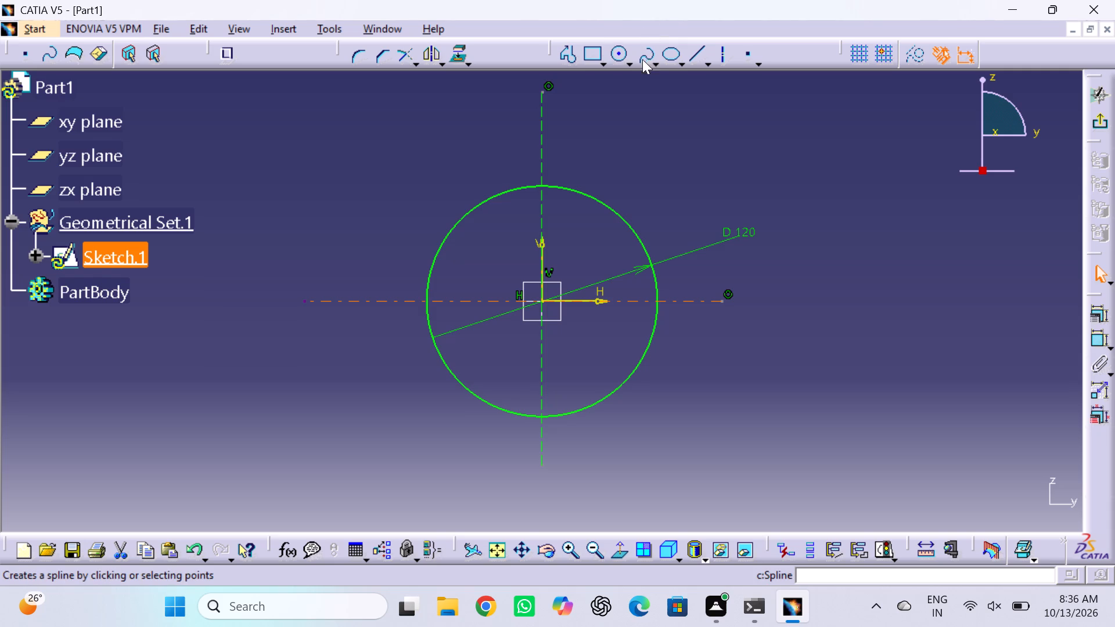
Draw a second circle centred on the origin inside the 120 mm circle and dimension its diameter to 80 mm.
left_click(620, 54)
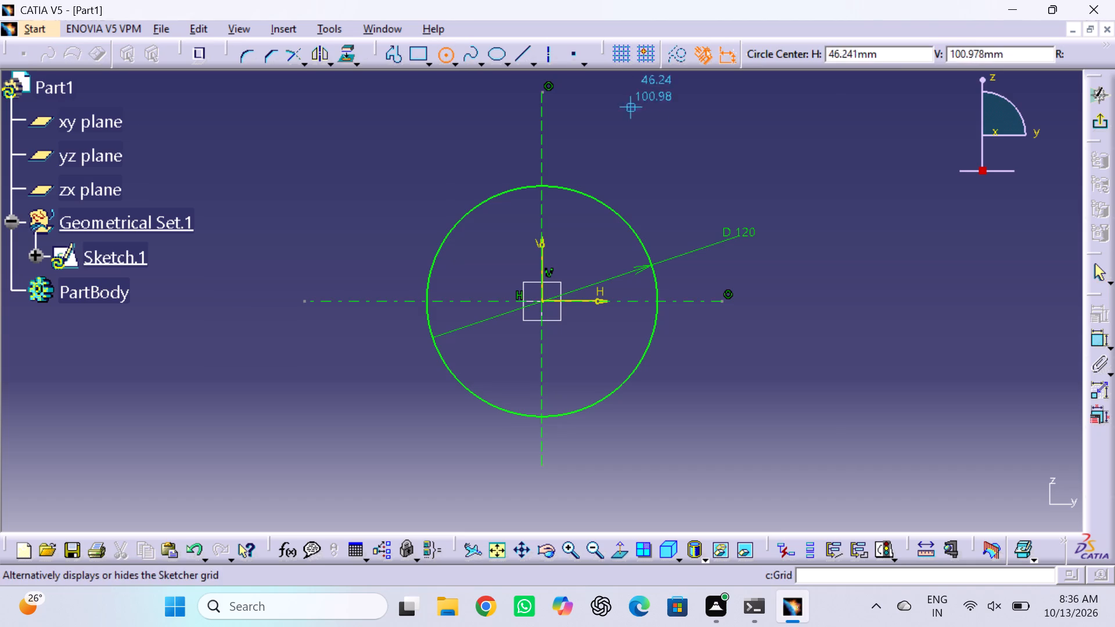
left_click(545, 301)
left_click(585, 355)
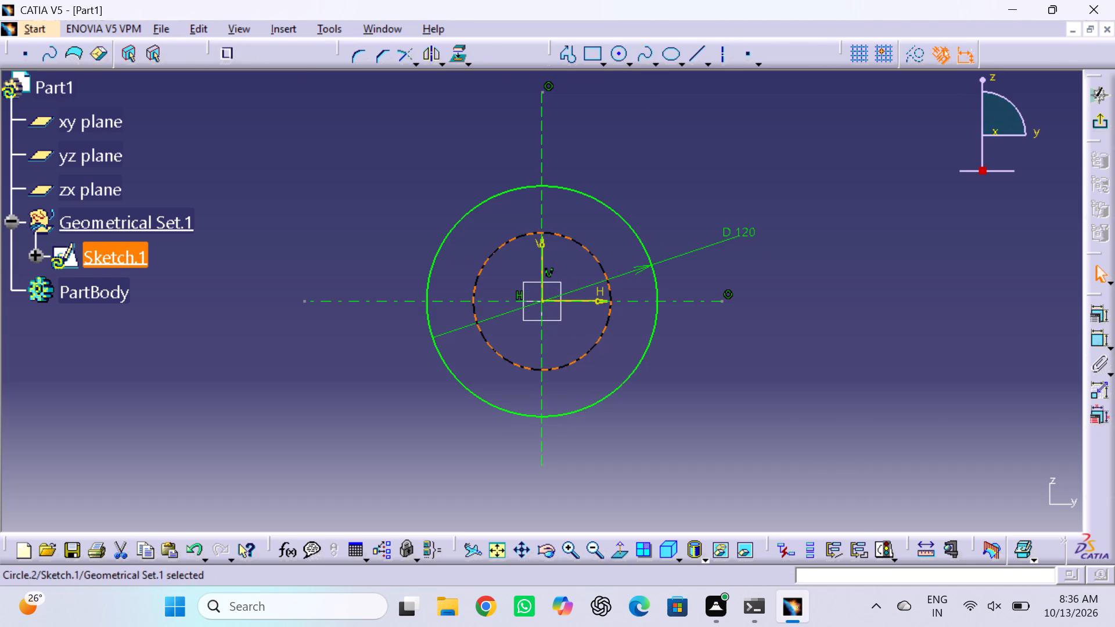
left_click(1102, 341)
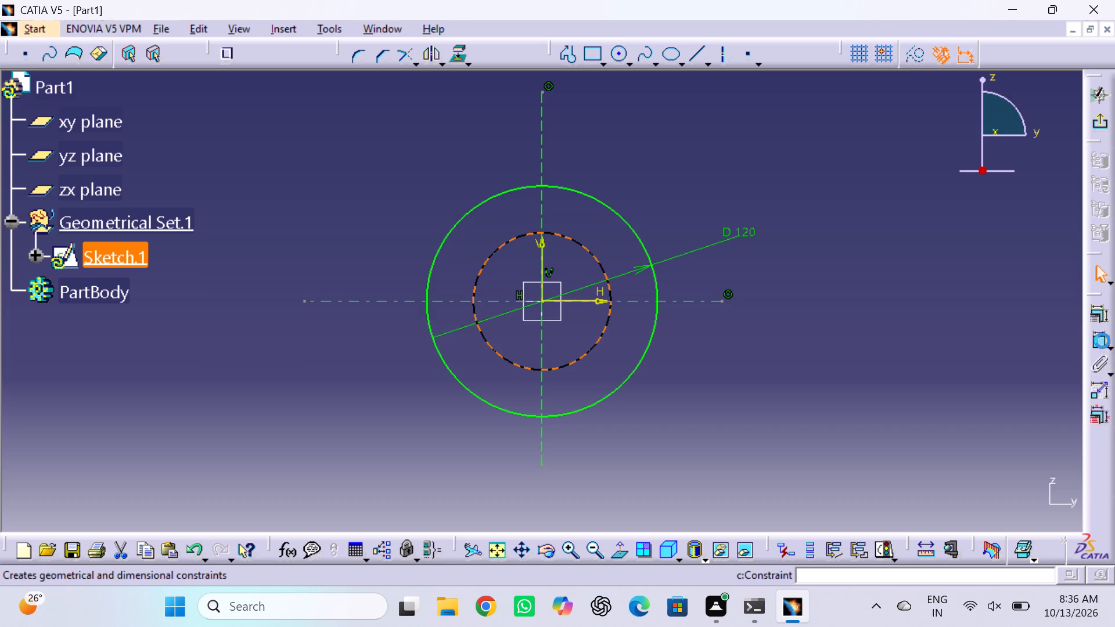
left_click(768, 370)
double_click(775, 367)
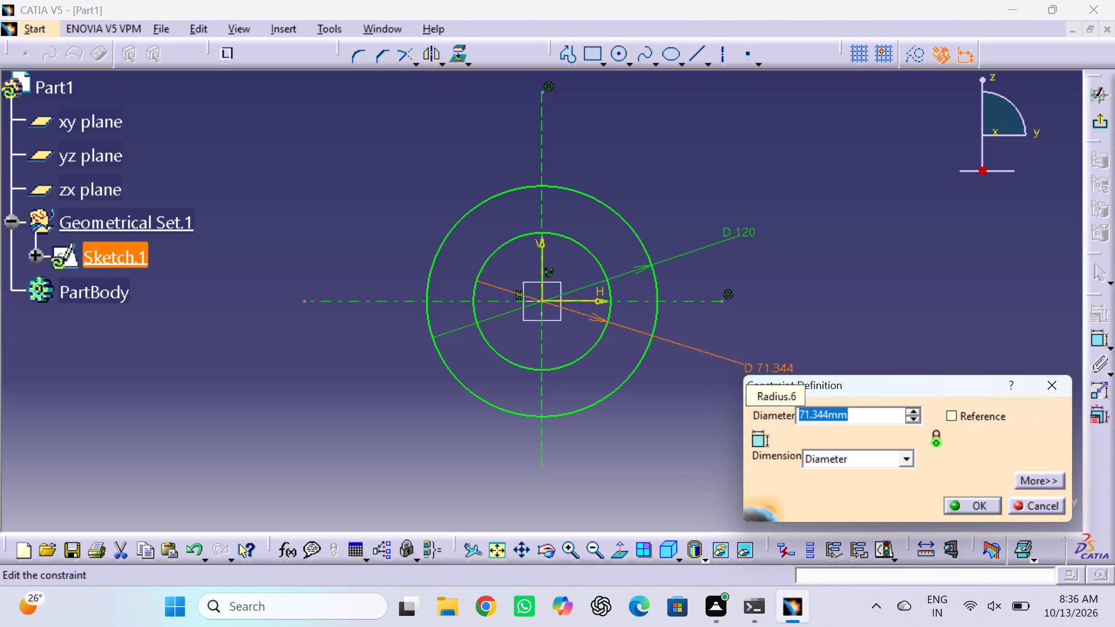
key("8")
key("0")
key("Return")
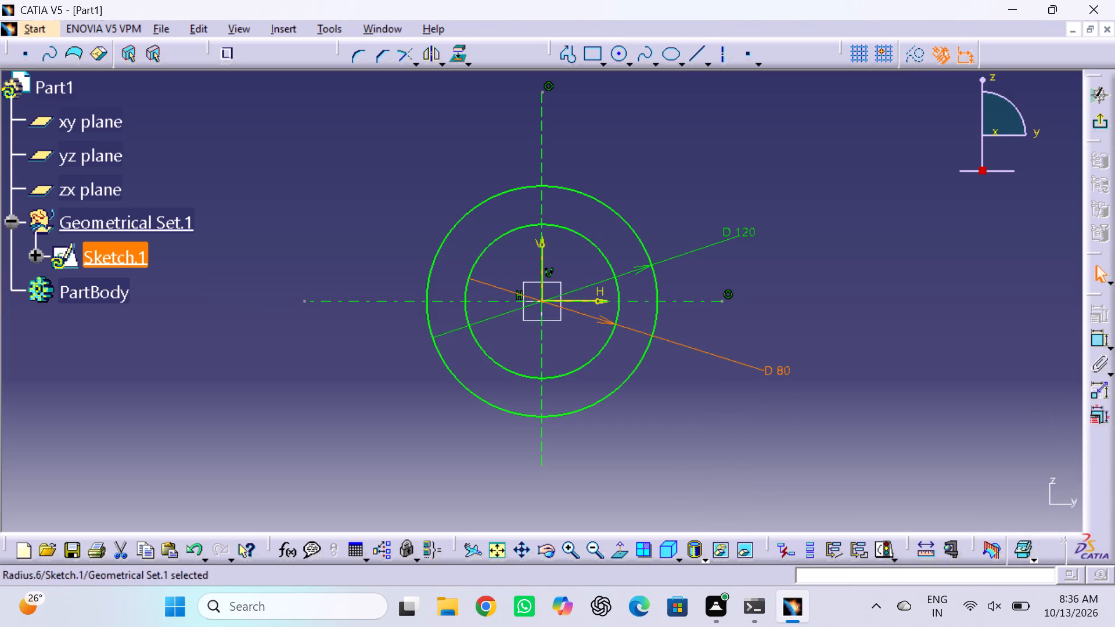
Draw a small circle centred where the 80 mm circle crosses the vertical axis above the origin, and dimension its diameter to 12 mm.
left_click(616, 50)
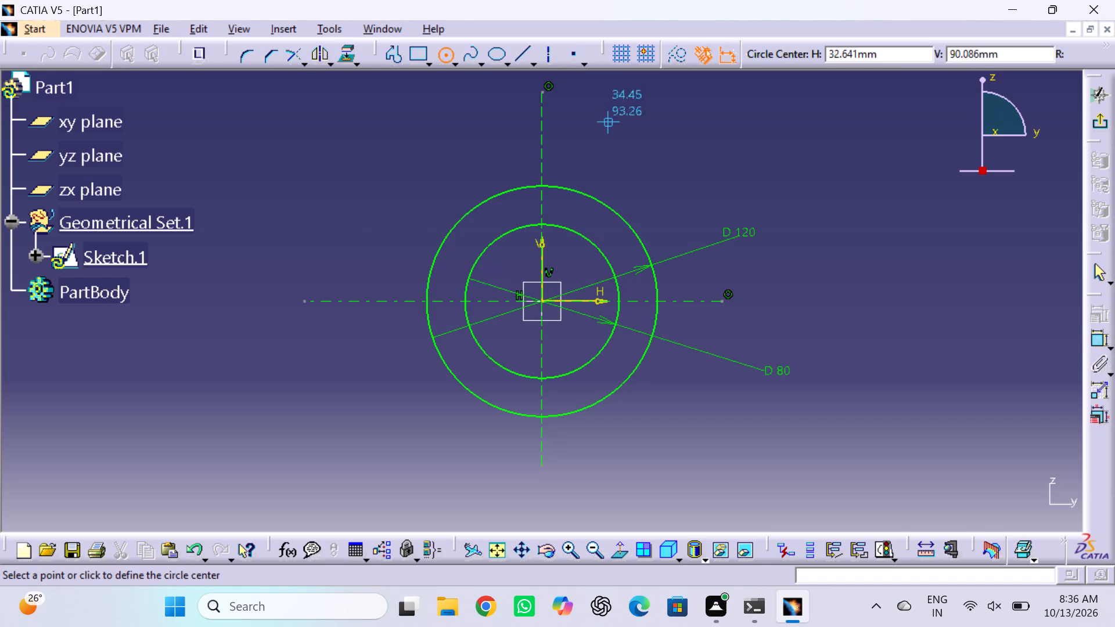
left_click(541, 222)
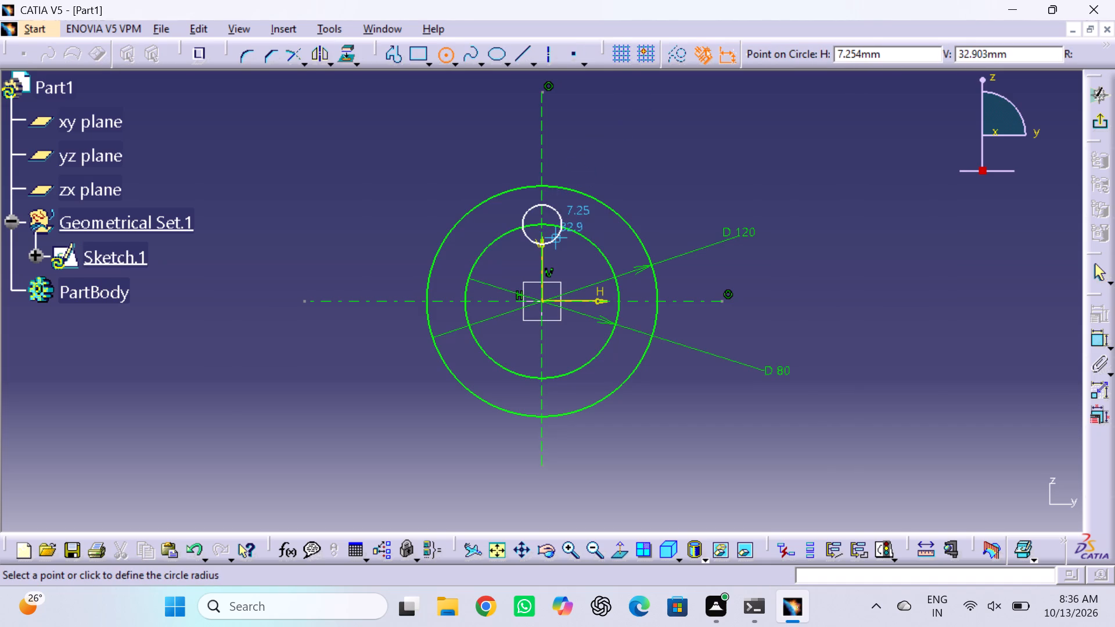
left_click(557, 239)
left_click(700, 189)
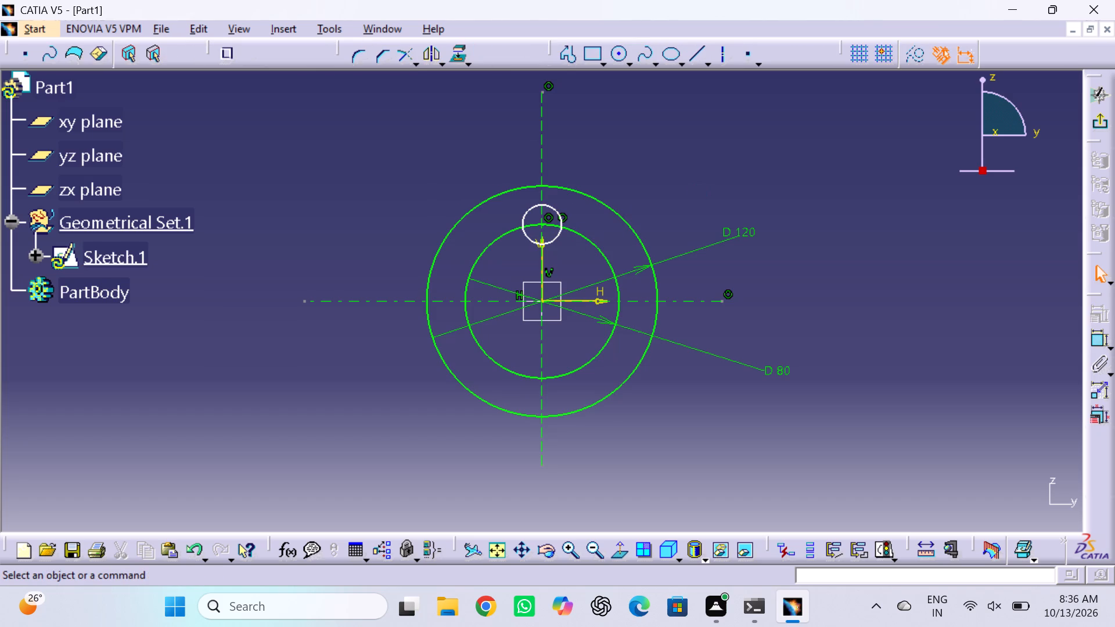
left_click(1100, 345)
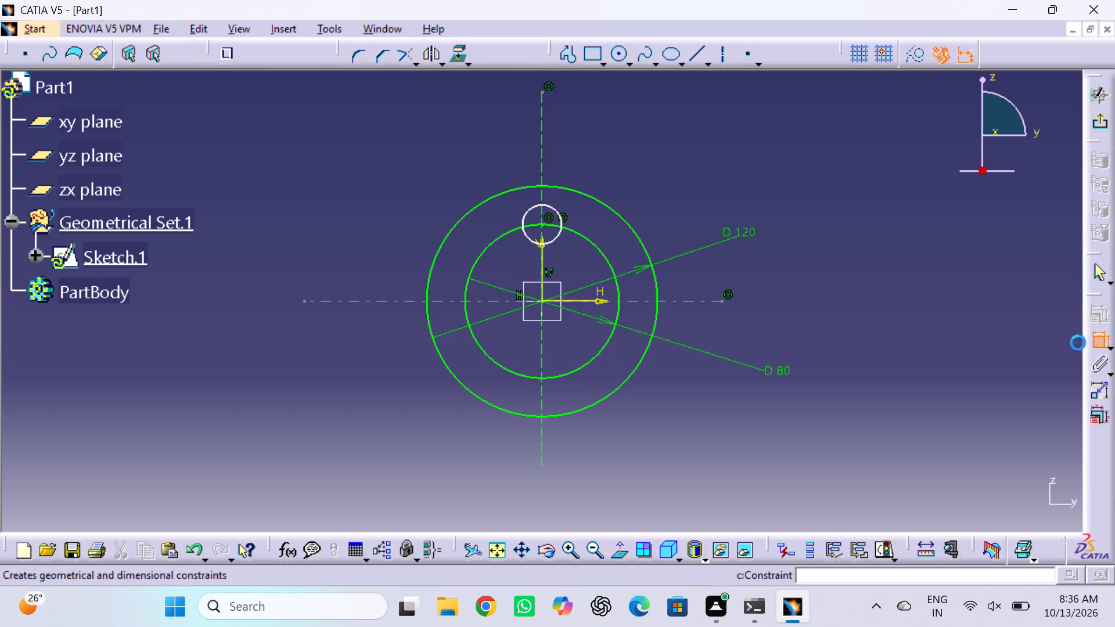
left_click(560, 224)
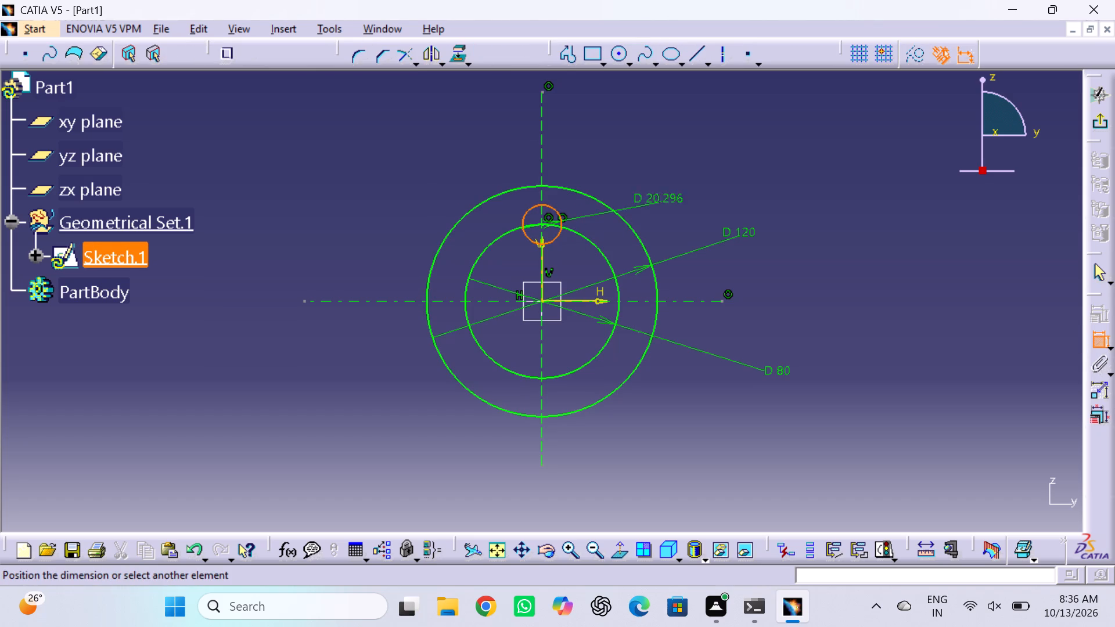
left_click(672, 199)
triple_click(677, 197)
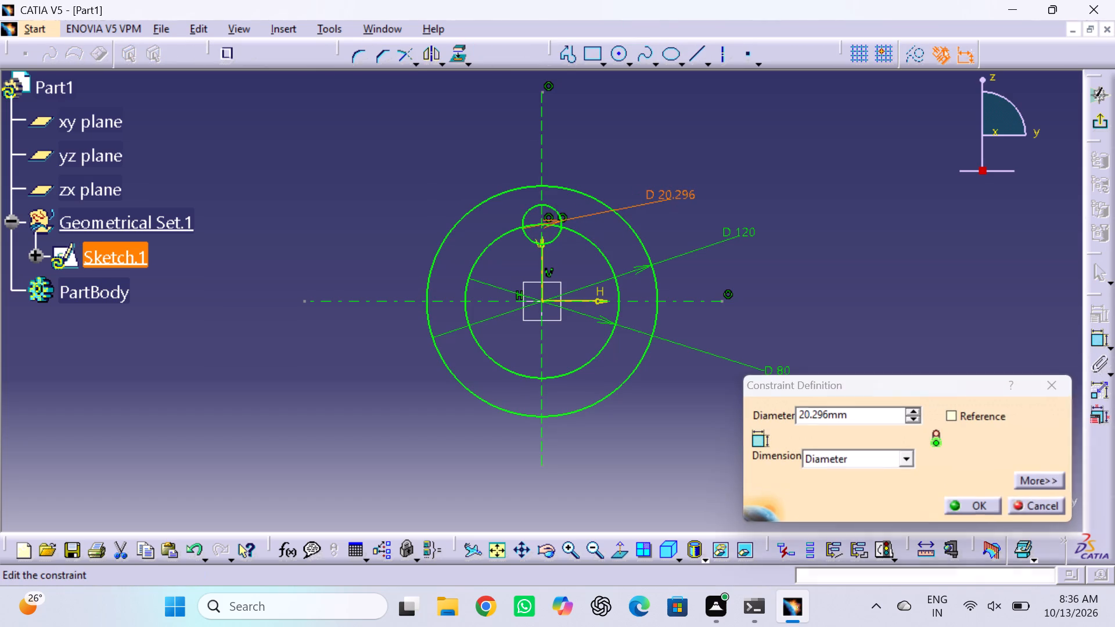
type("12")
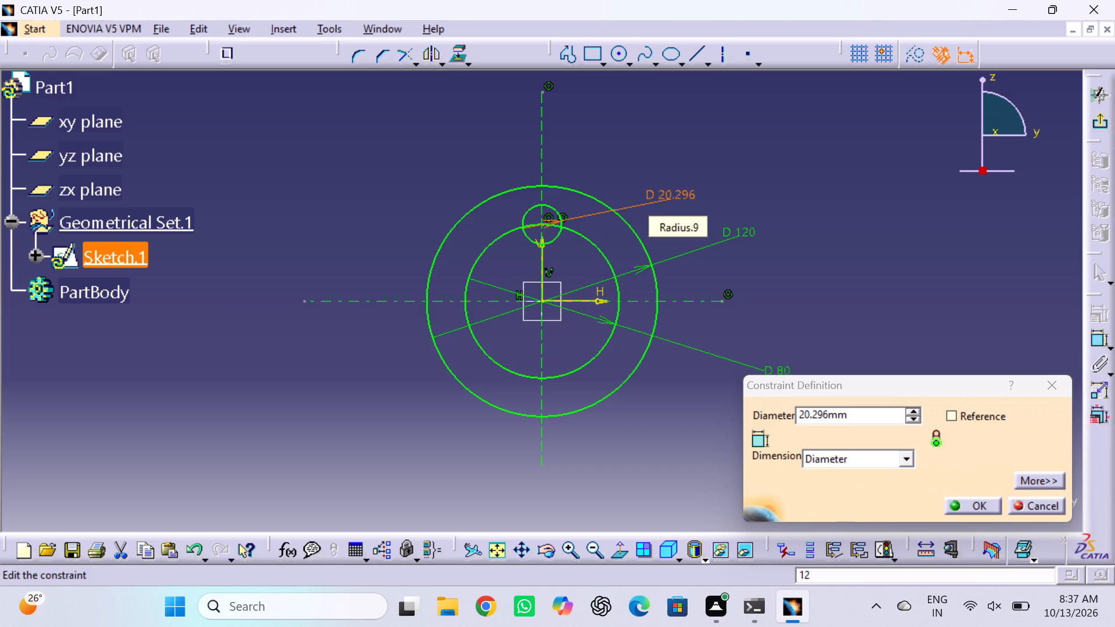
key("Return")
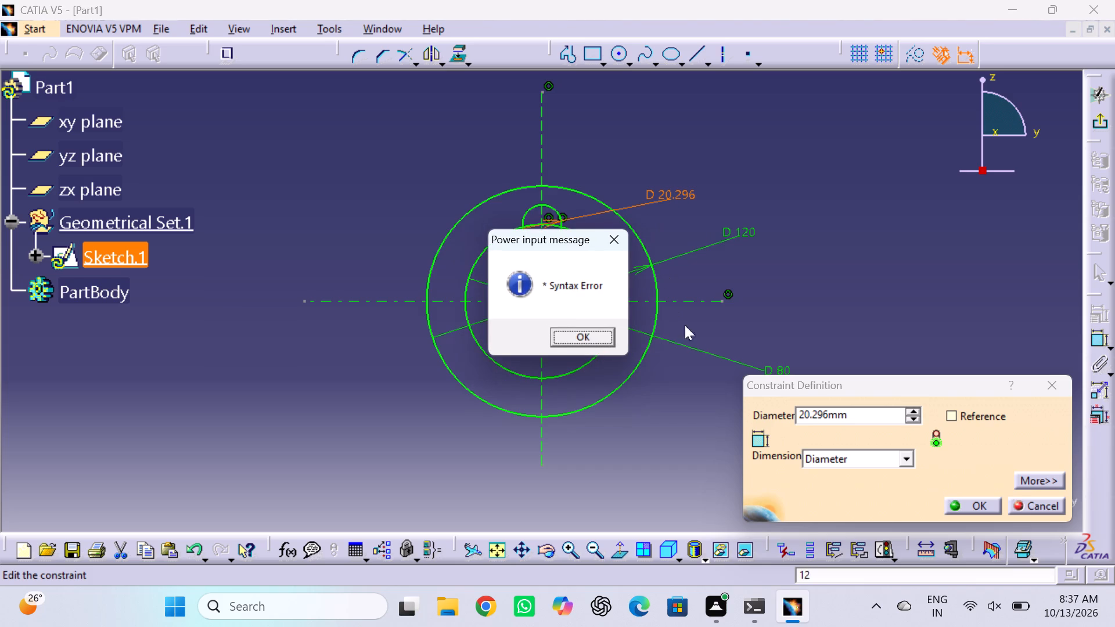
left_click(616, 240)
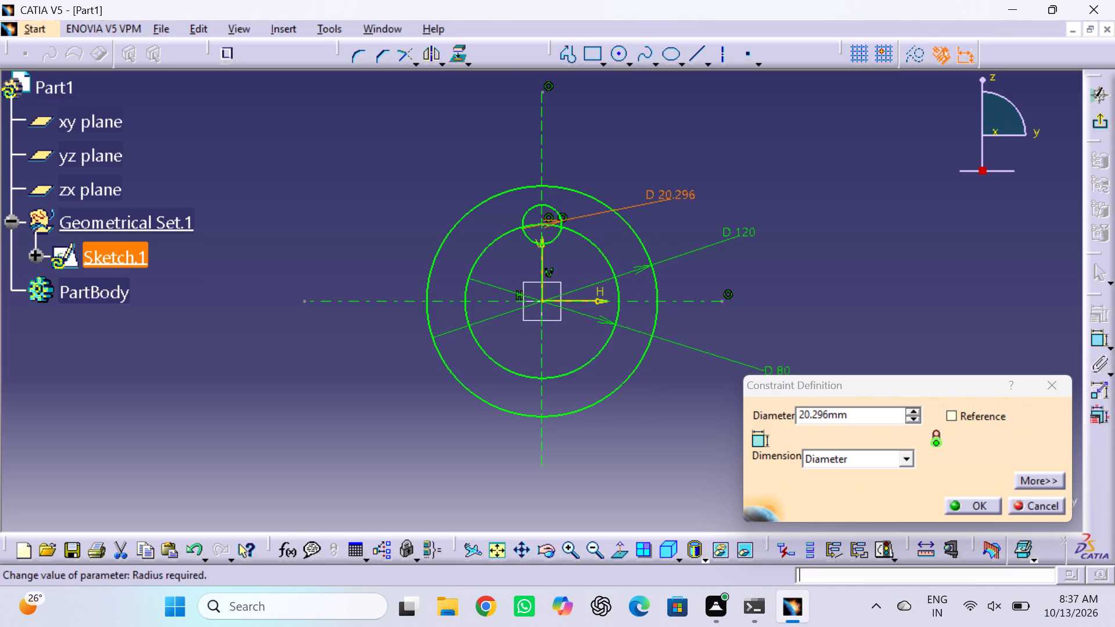
double_click(869, 421)
key("1")
key("2")
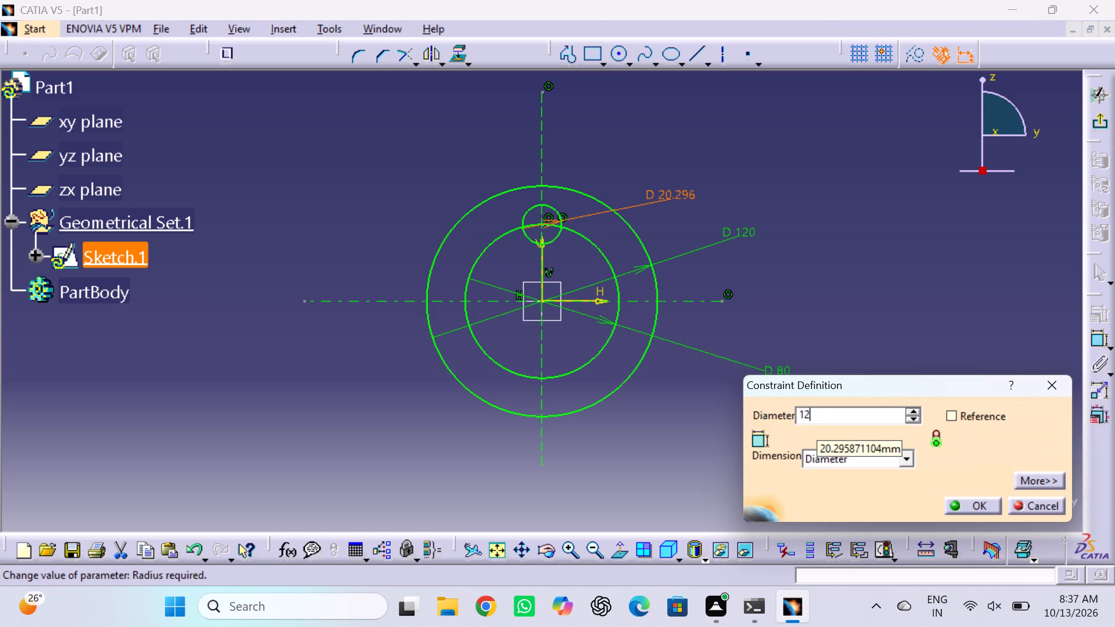
key("Return")
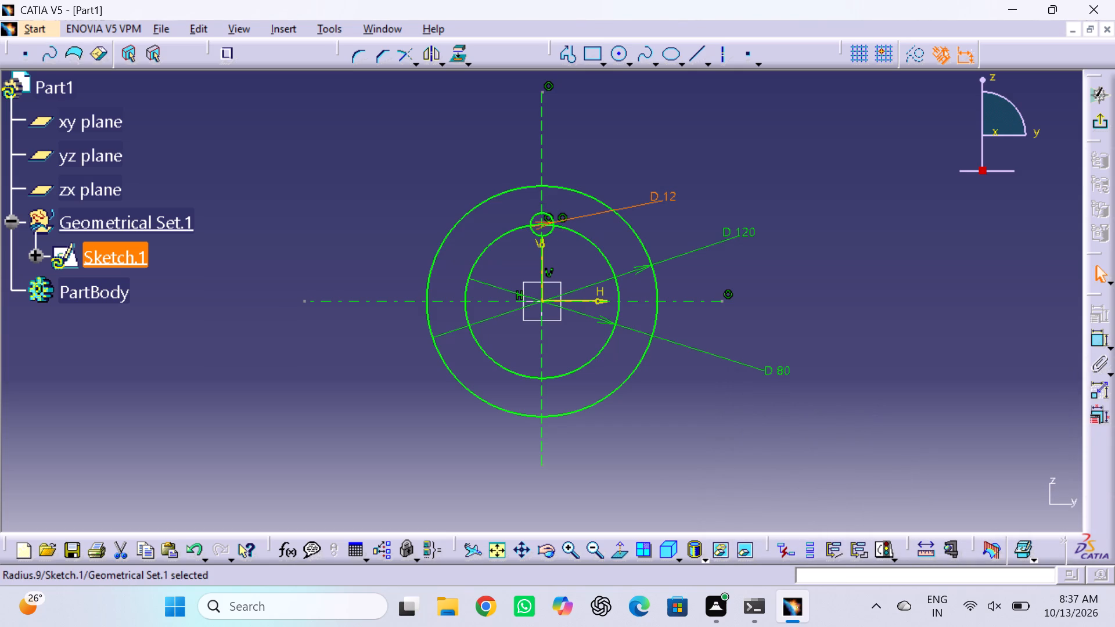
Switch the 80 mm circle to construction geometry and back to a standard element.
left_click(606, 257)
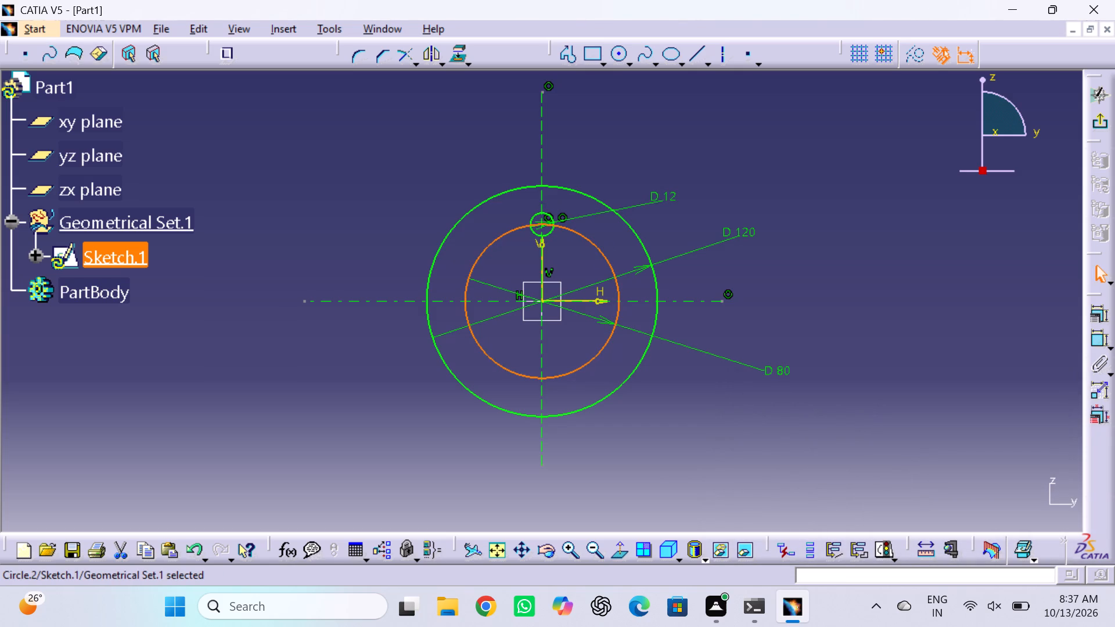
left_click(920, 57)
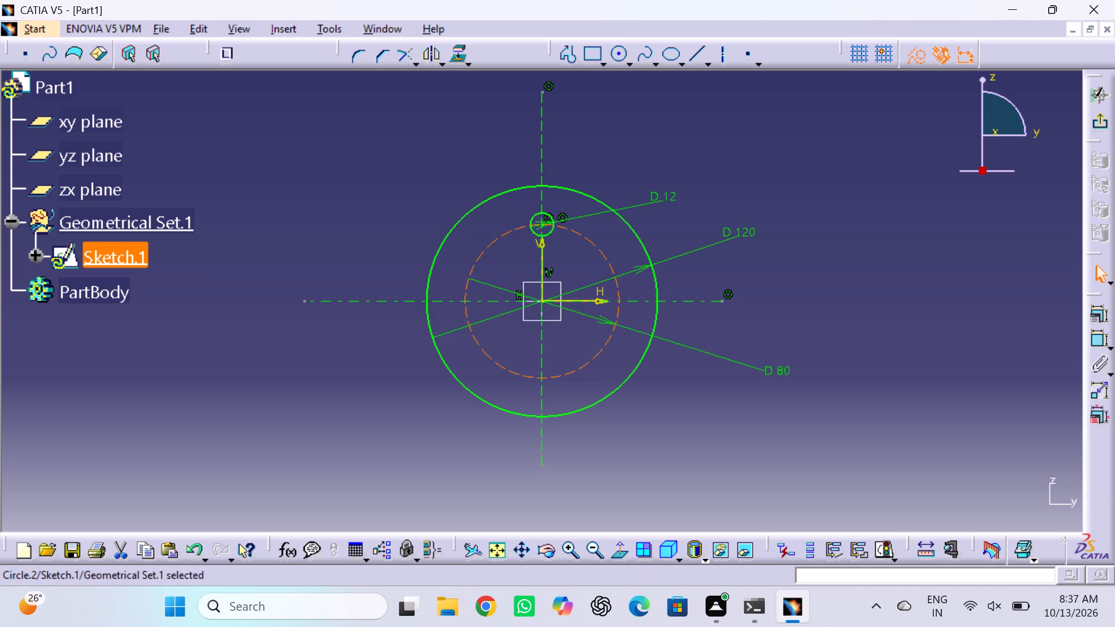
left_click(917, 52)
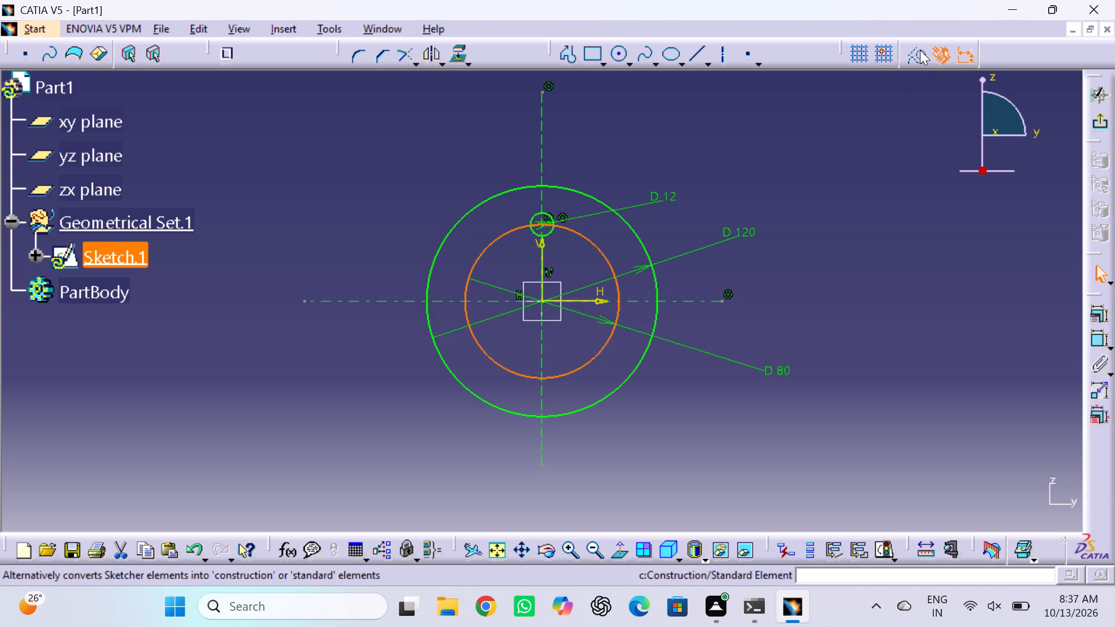
Convert the 80 mm circle to construction geometry and switch new sketch elements back to standard.
left_click(920, 50)
left_click(861, 194)
left_click(861, 194)
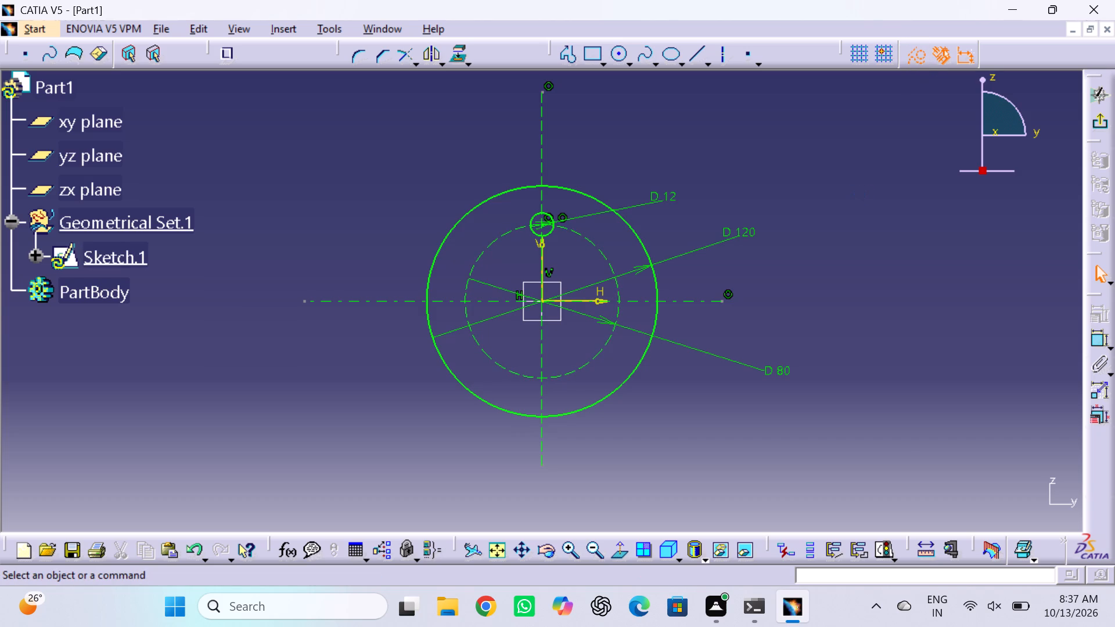
key("Escape")
key("Escape")
left_click(919, 49)
Draw a small circle centred where the 80 mm circle crosses the horizontal axis at H 40 mm, and dimension its diameter to 12 mm.
left_click(623, 53)
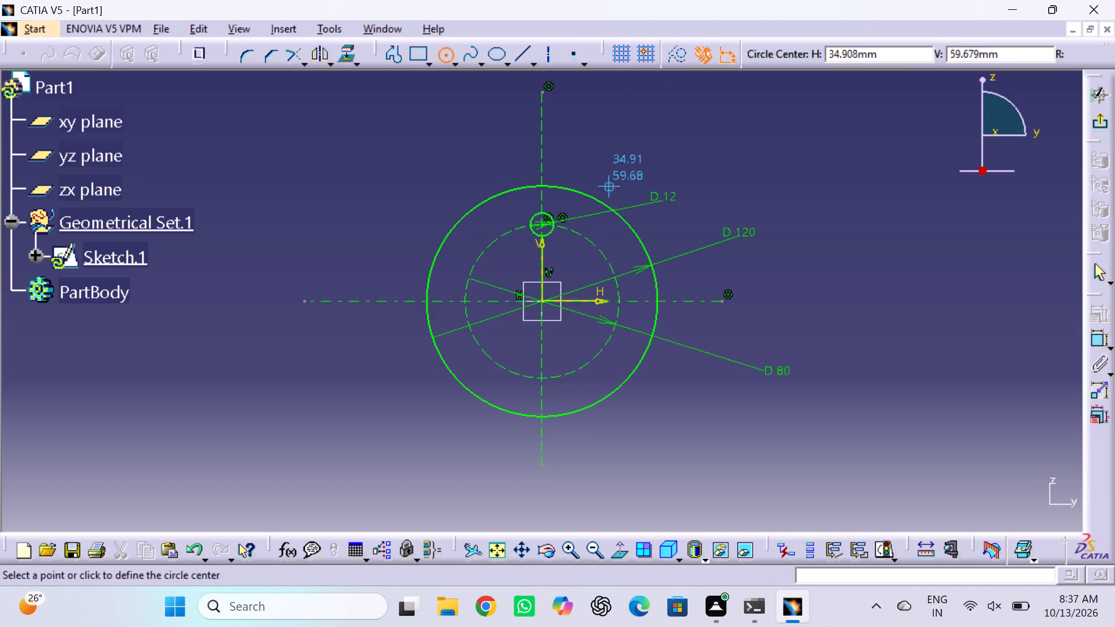
left_click(618, 301)
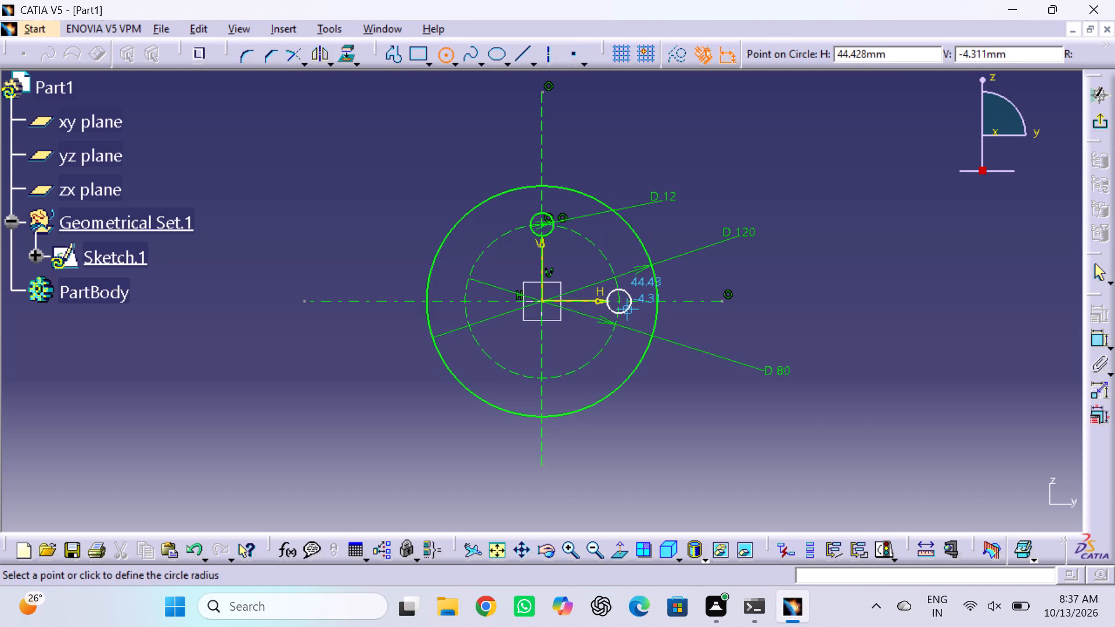
left_click(628, 310)
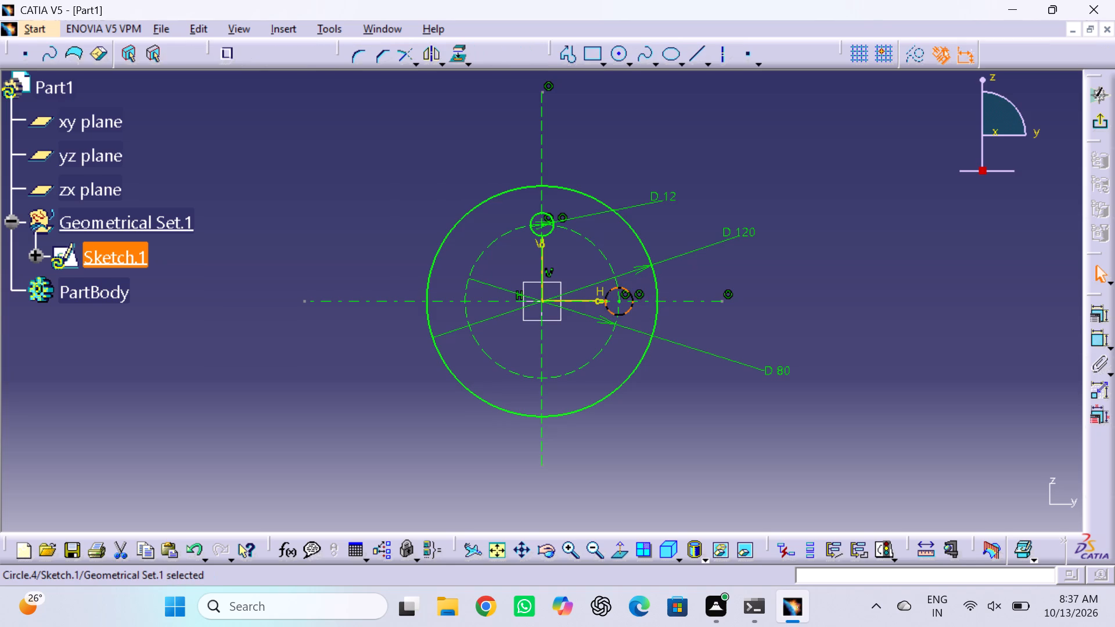
left_click(753, 178)
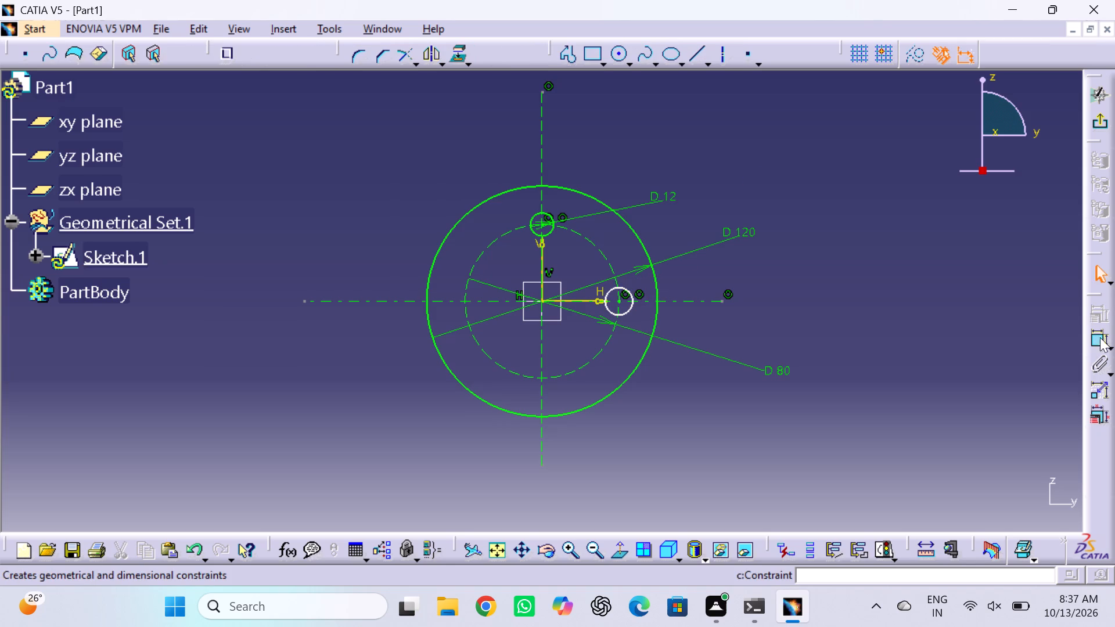
left_click(1100, 334)
left_click(628, 308)
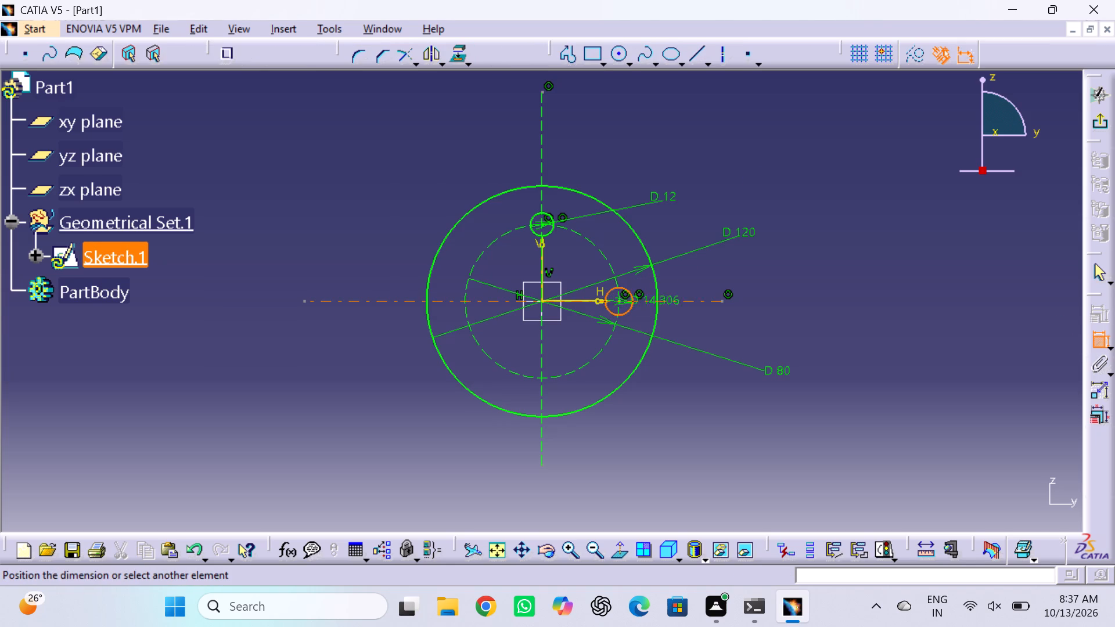
left_click(741, 273)
double_click(745, 270)
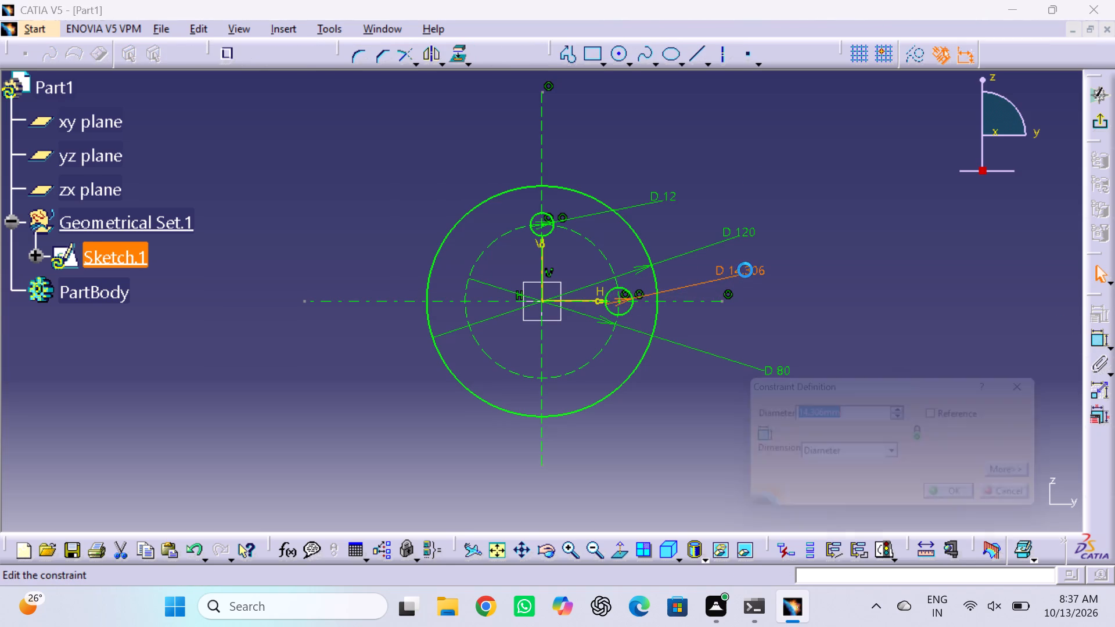
type("12")
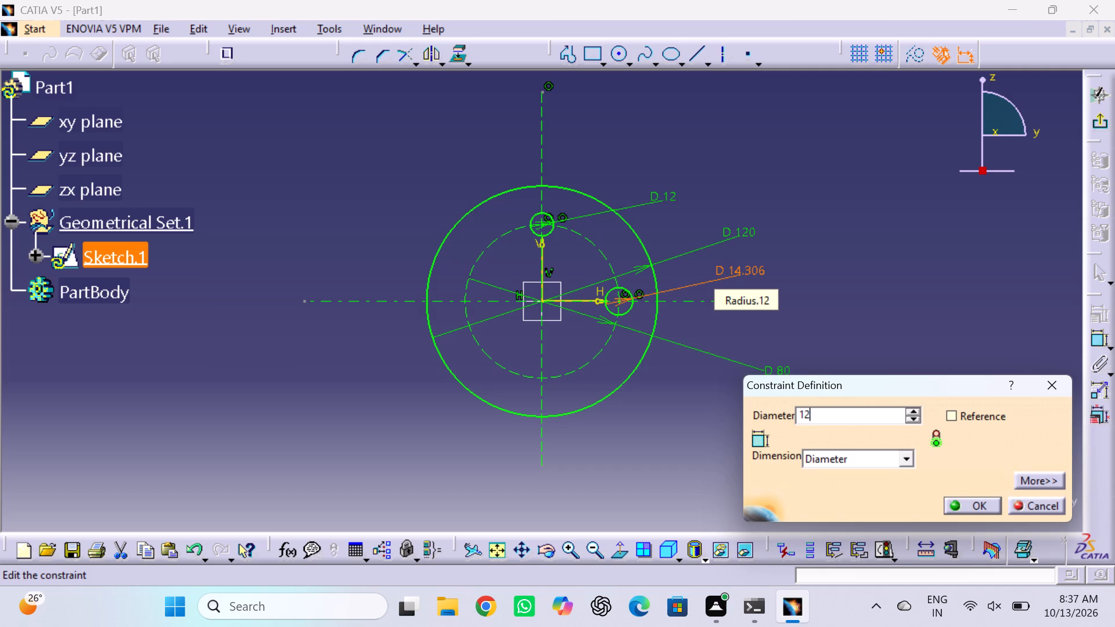
key("Return")
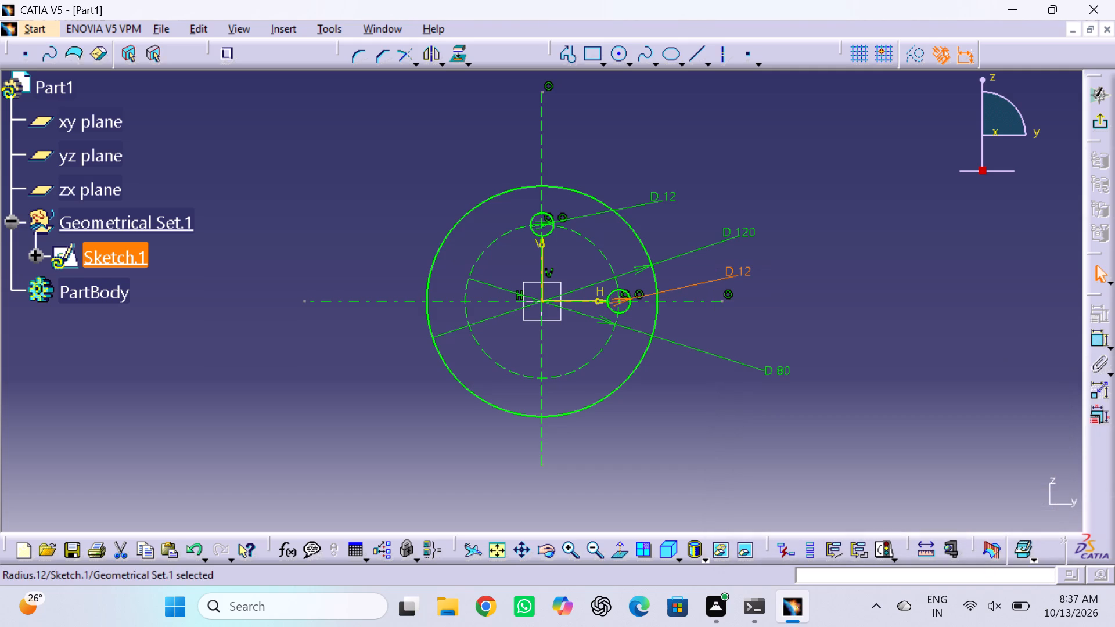
Mirror the 12 mm circle above the origin about the horizontal axis.
left_click(547, 234)
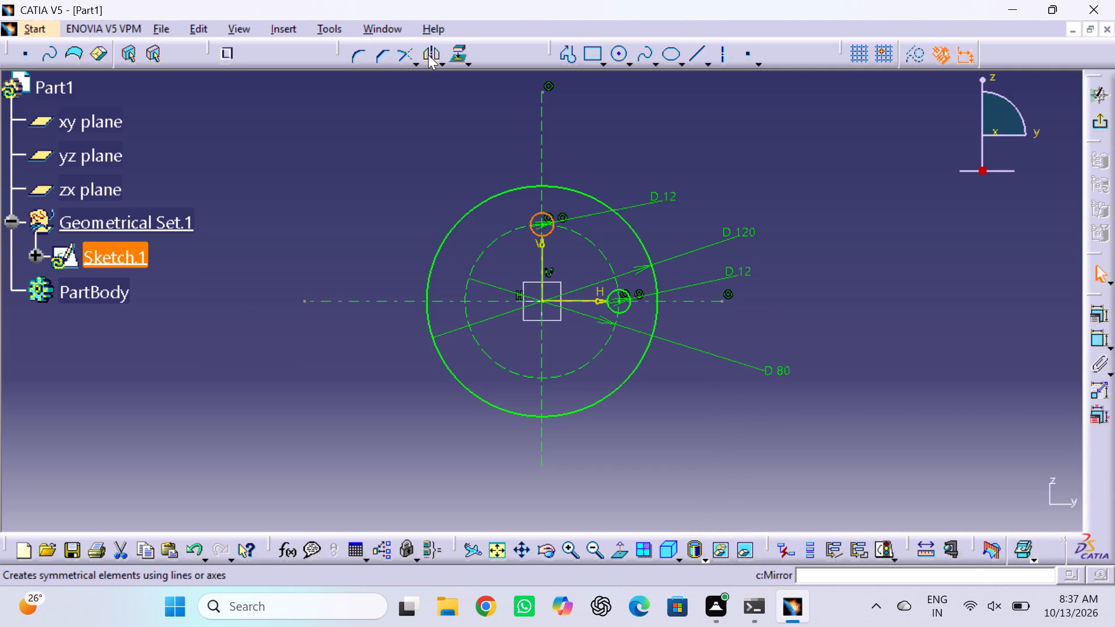
left_click(428, 55)
left_click(451, 298)
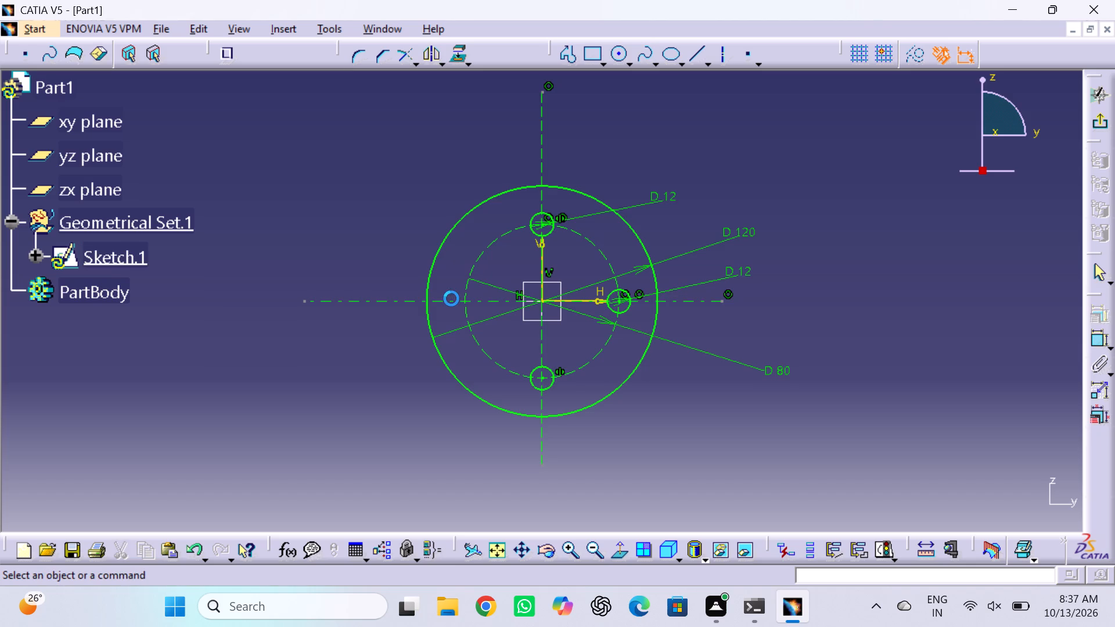
Mirror the 12 mm circle at H 40 mm about the vertical axis.
left_click(625, 289)
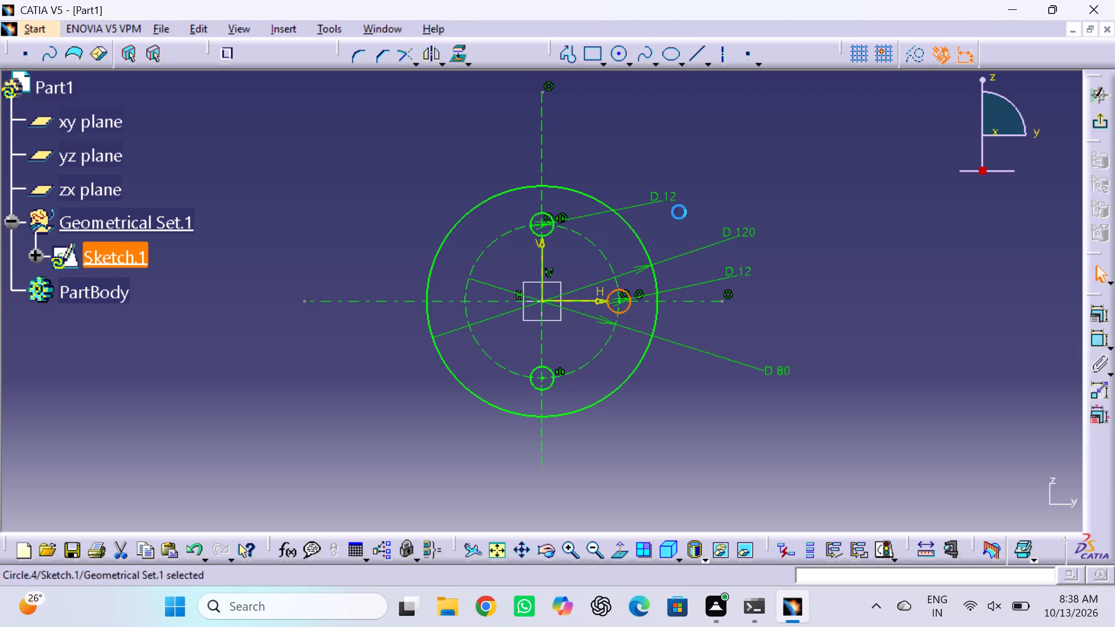
left_click(430, 51)
left_click(540, 150)
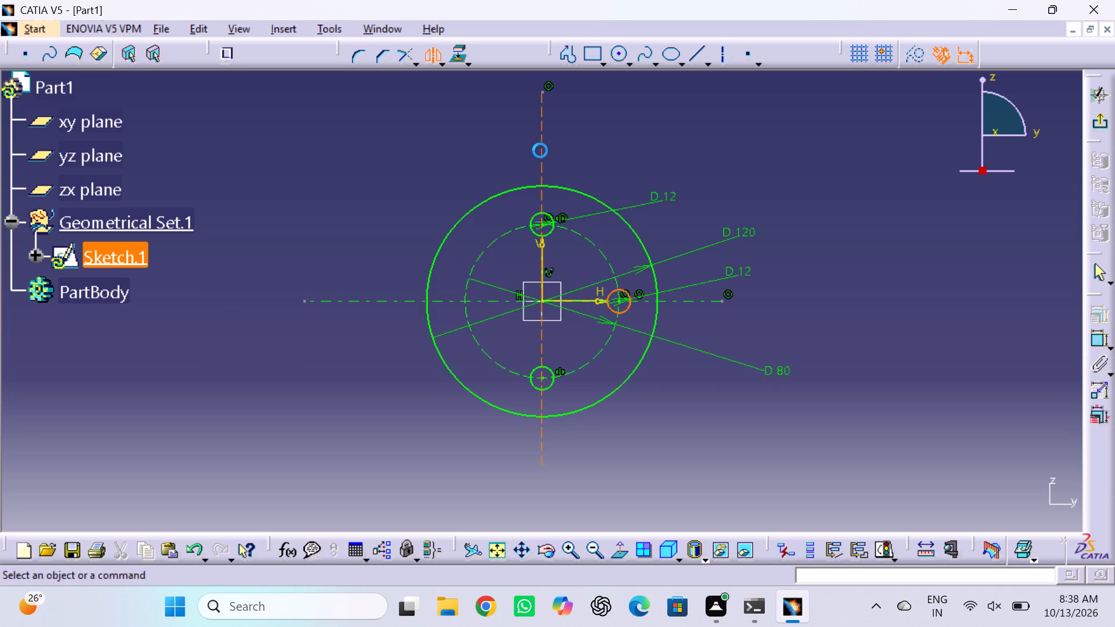
left_click(665, 144)
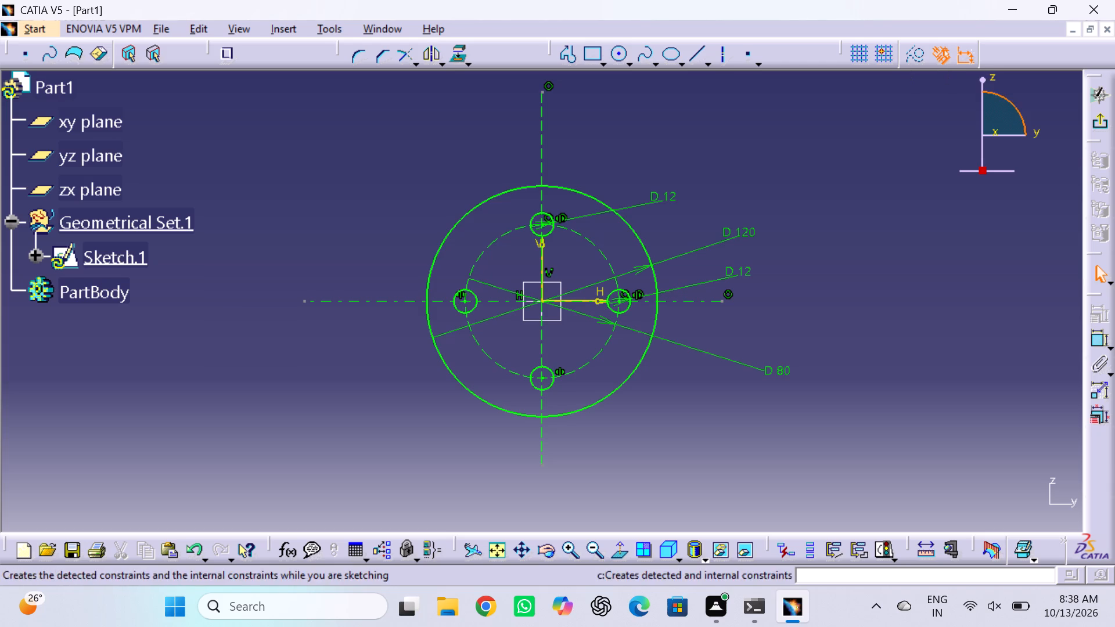
Exit the sketch and pad the disc profile with a length of 8 mm and mirrored extent.
left_click(1100, 122)
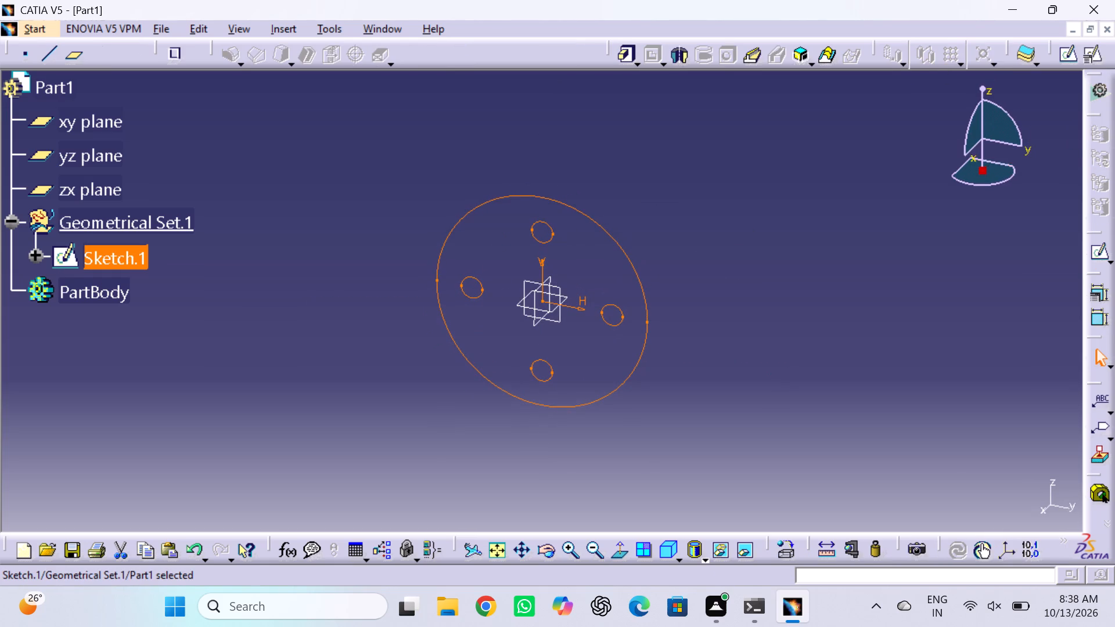
left_click(628, 51)
left_click(696, 337)
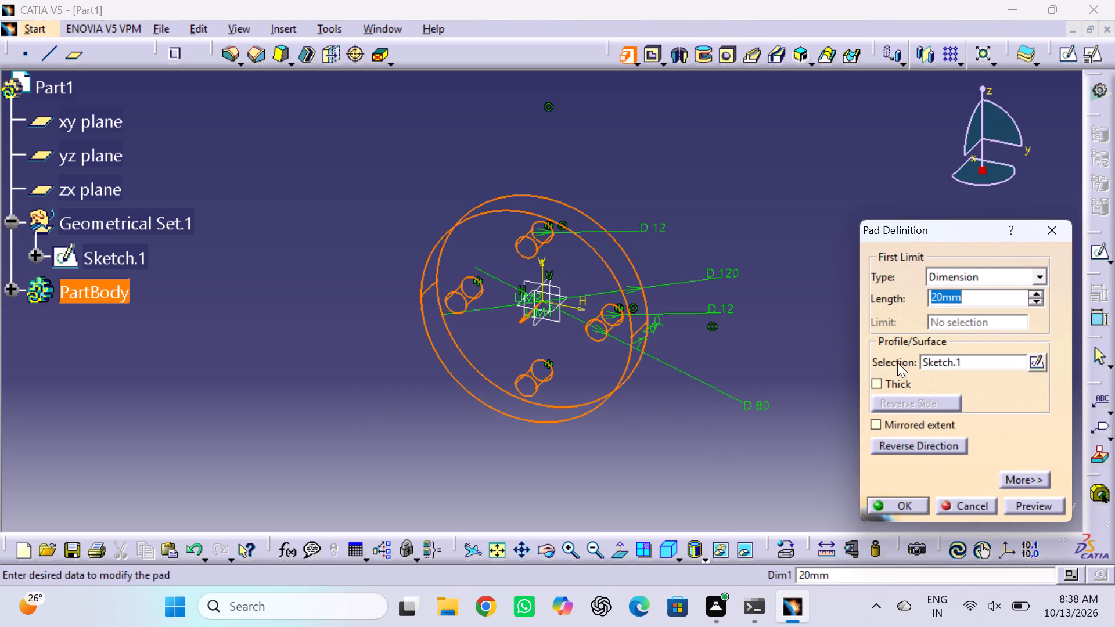
left_click(873, 423)
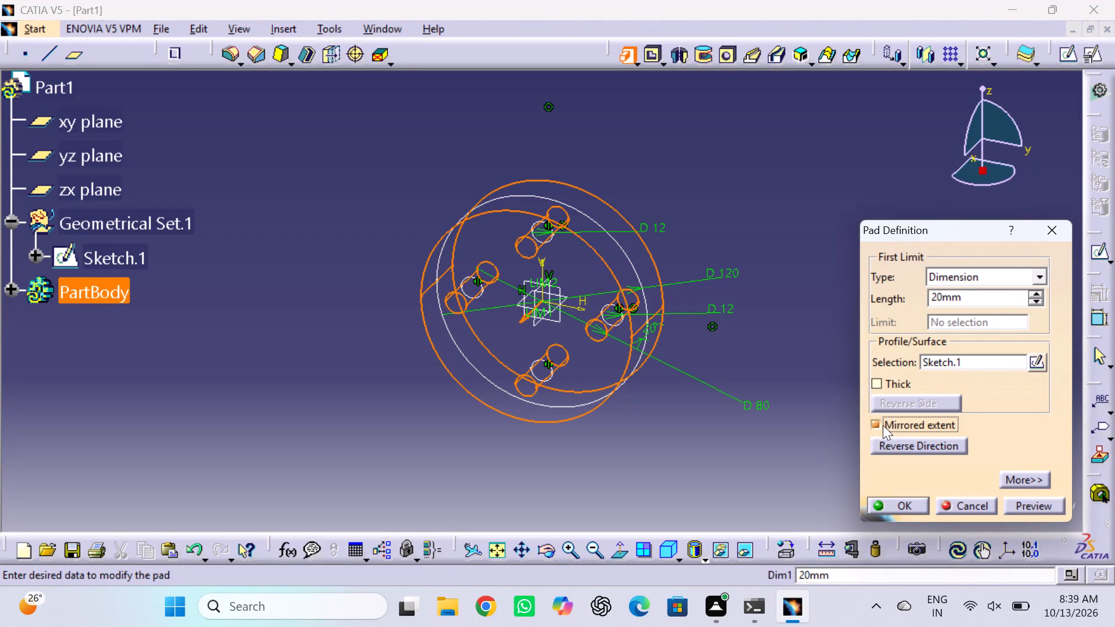
double_click(994, 300)
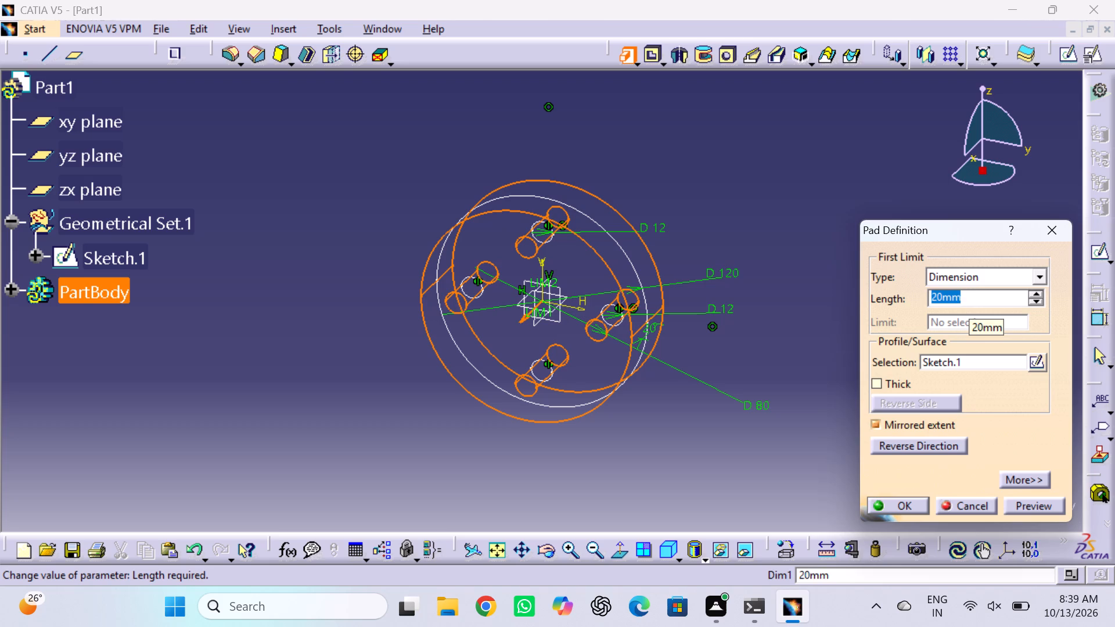
key("8")
key("Return")
left_click(971, 300)
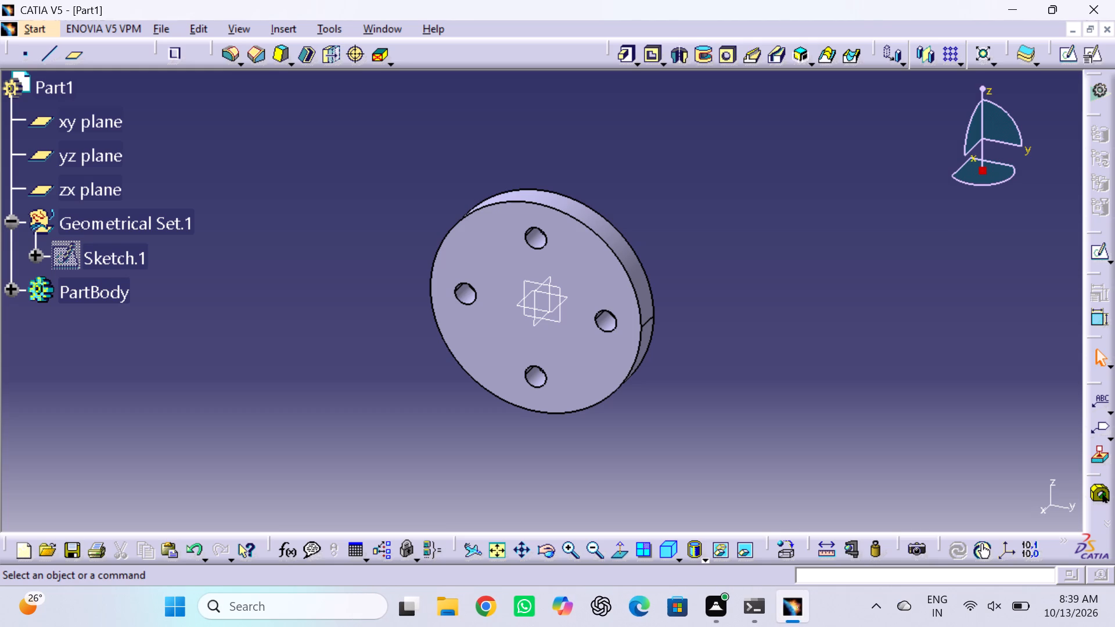
Start a new sketch on the flat rear face of the disc.
middle_click_drag(834, 290, 819, 302)
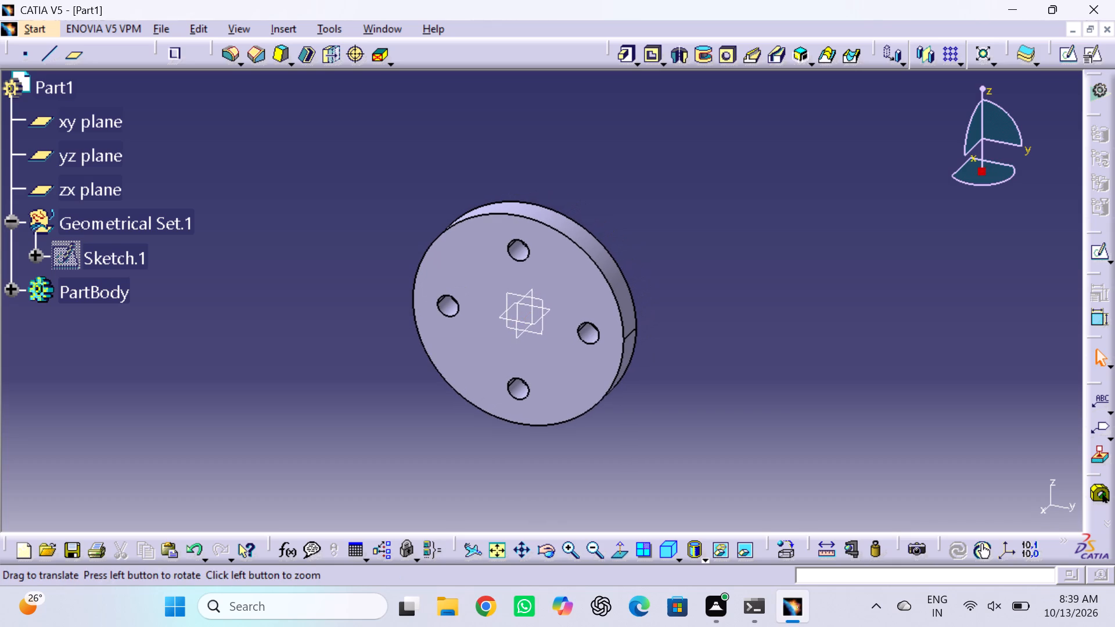
middle_click_drag(818, 302, 571, 348)
right_click_drag(801, 316, 571, 348)
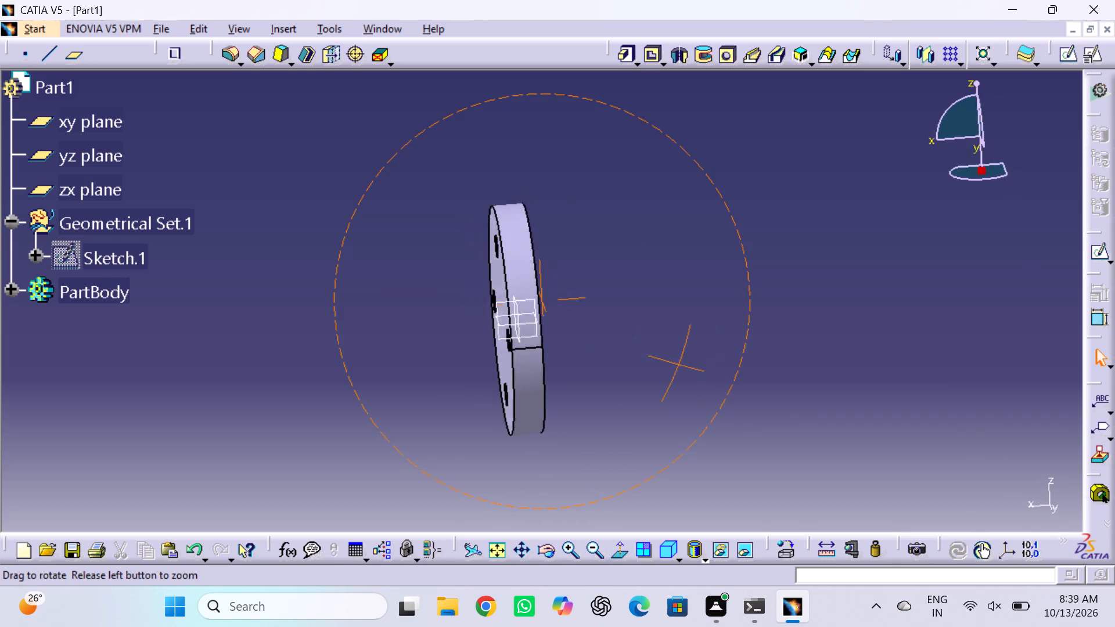
middle_click_drag(571, 348, 537, 355)
right_click_drag(571, 348, 430, 361)
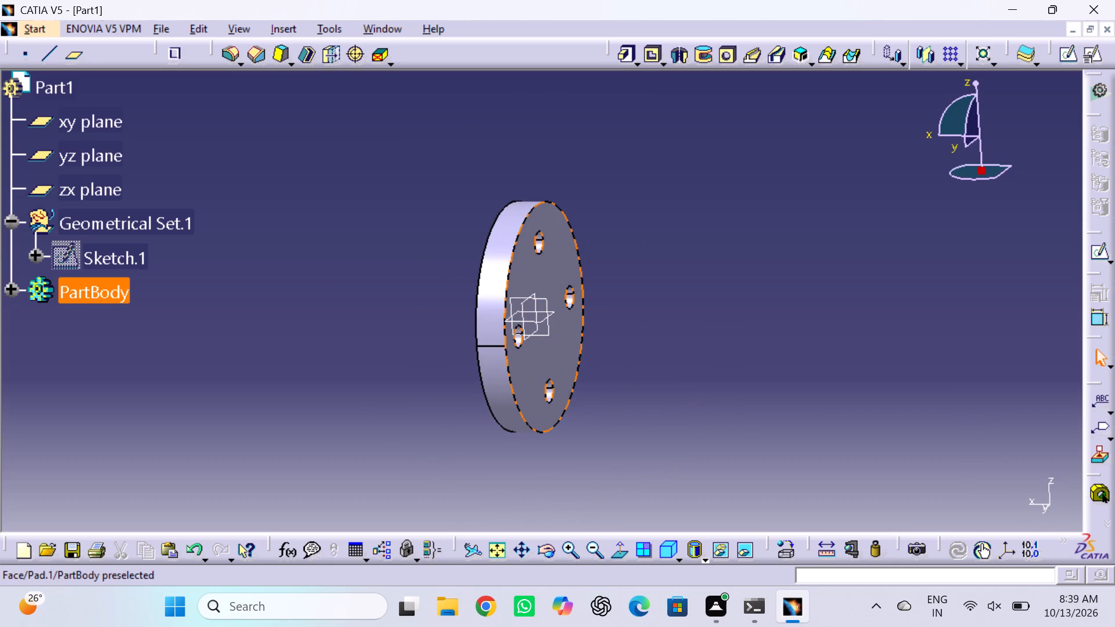
left_click(568, 337)
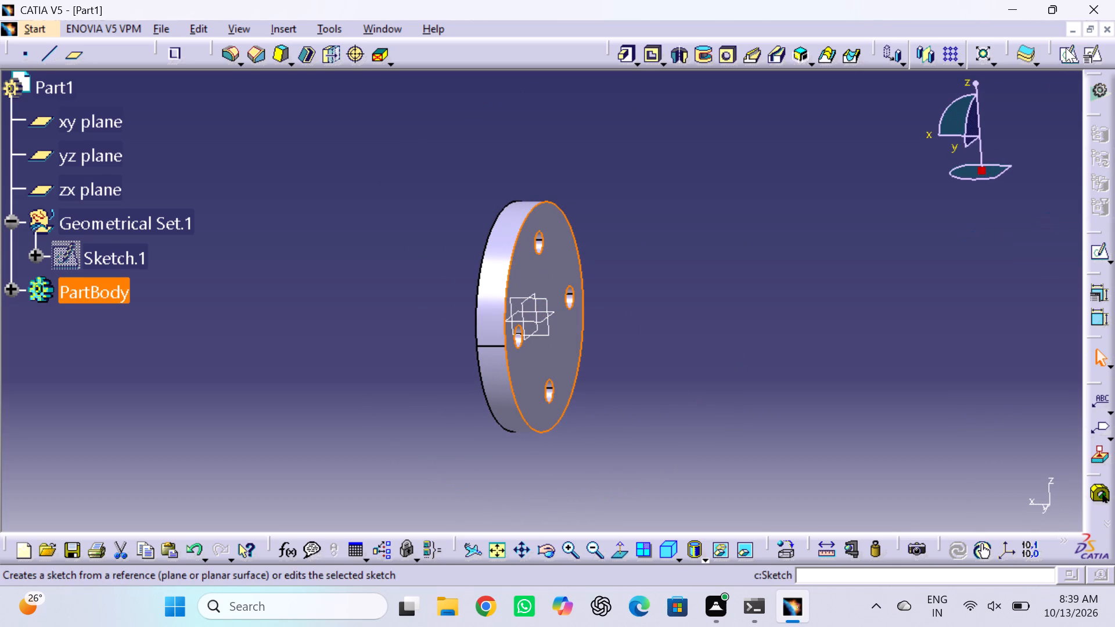
left_click(1066, 48)
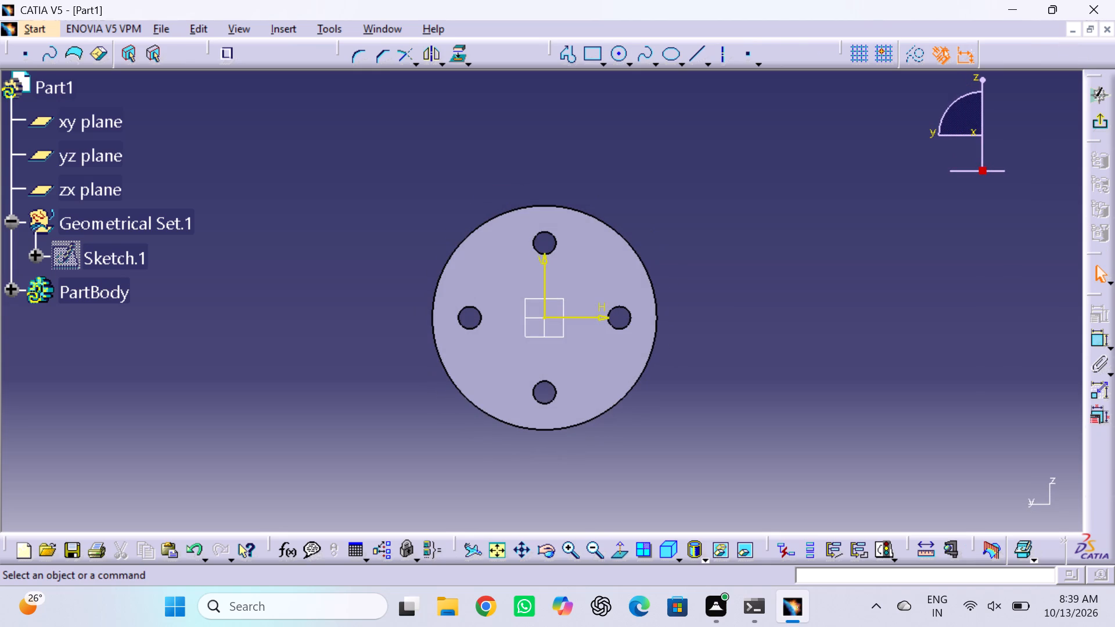
Draw a circle about 61 mm in diameter centred on the origin and dimension its diameter.
left_click(616, 53)
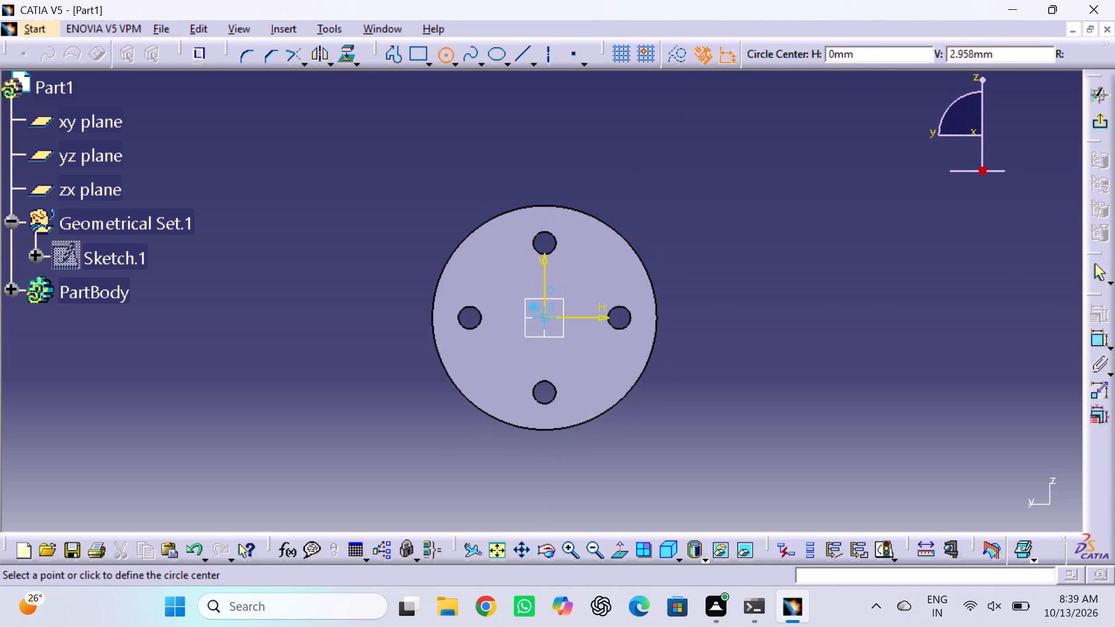
left_click(547, 318)
left_click(584, 358)
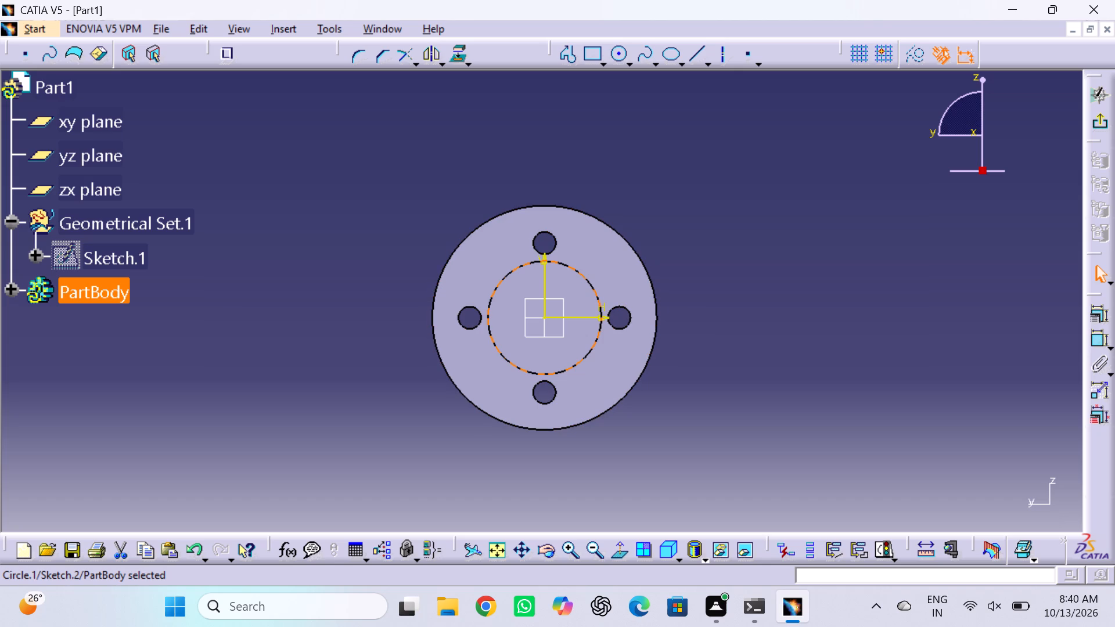
left_click(1099, 341)
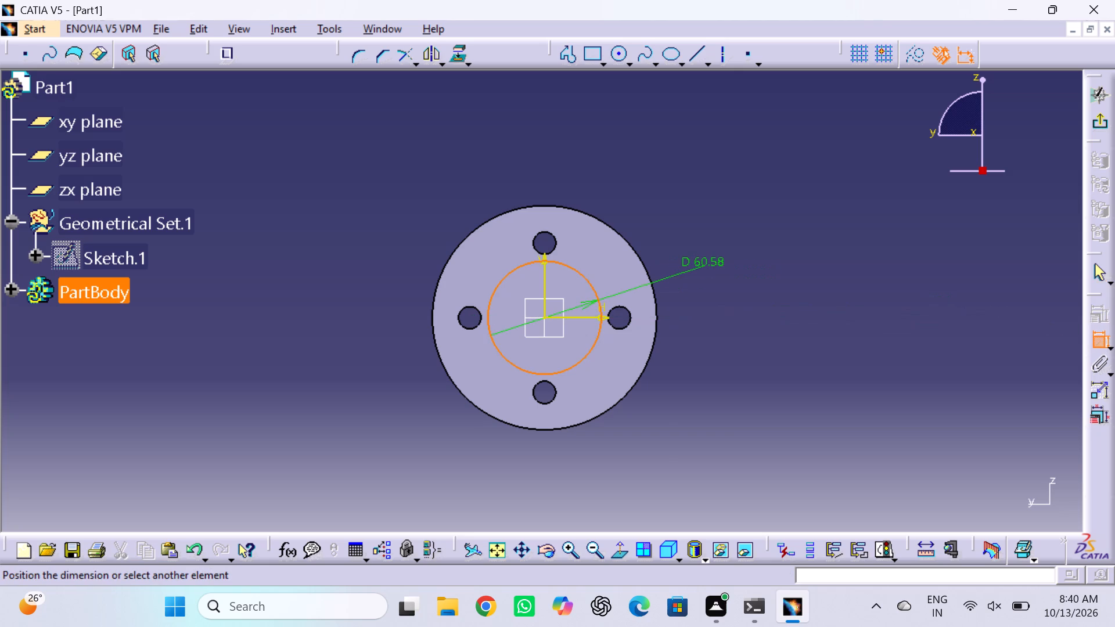
double_click(703, 265)
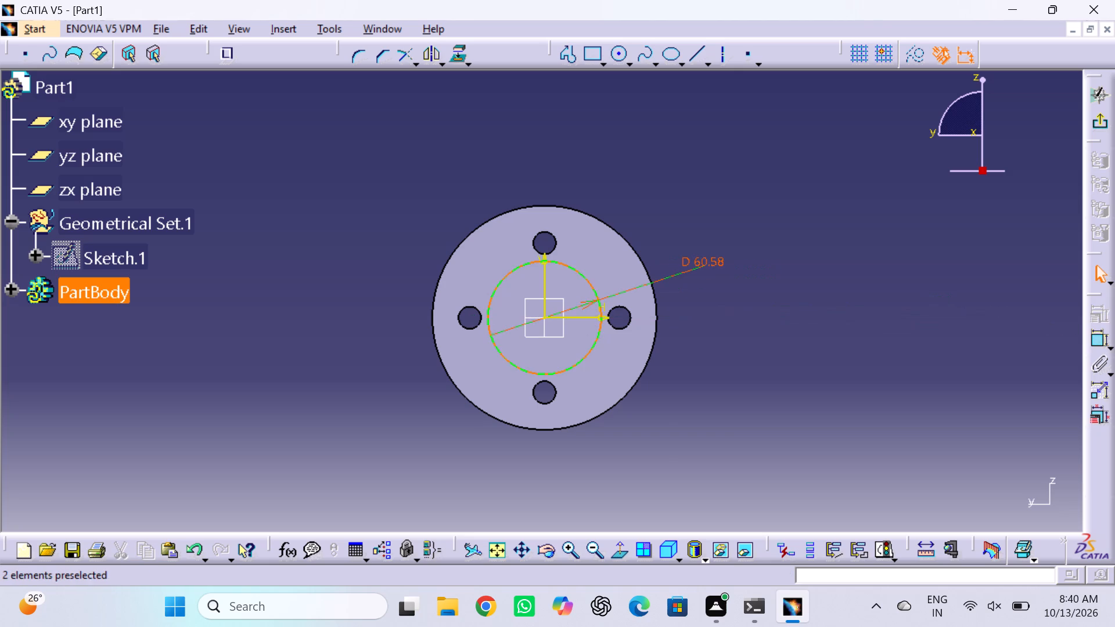
Switch the central circle's dimension from diameter to radius and set it to 22.5 mm.
double_click(701, 255)
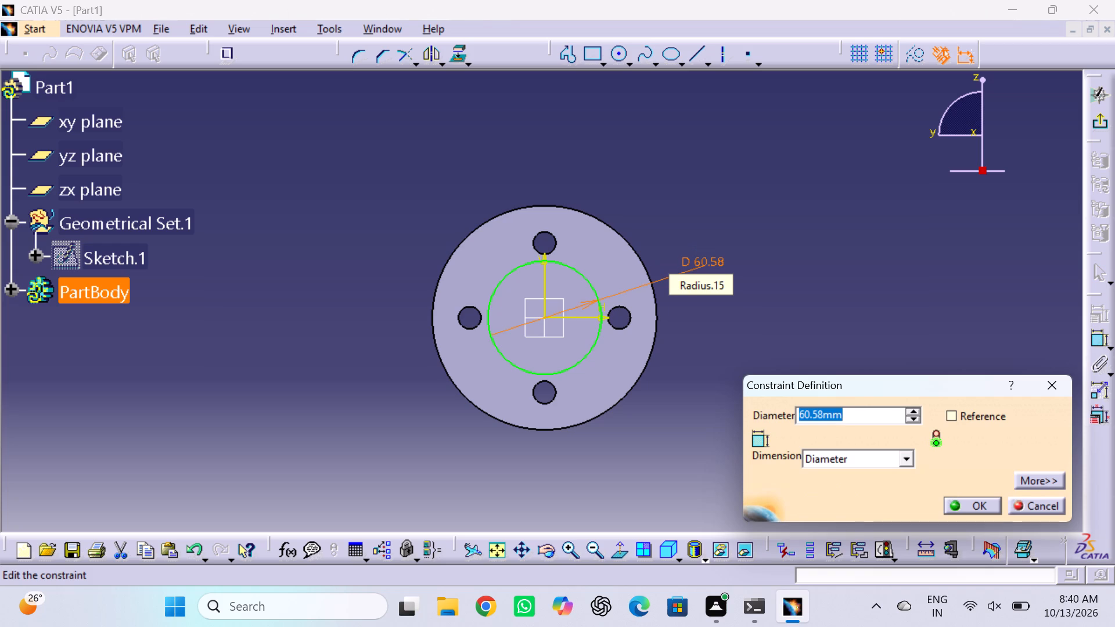
type("22")
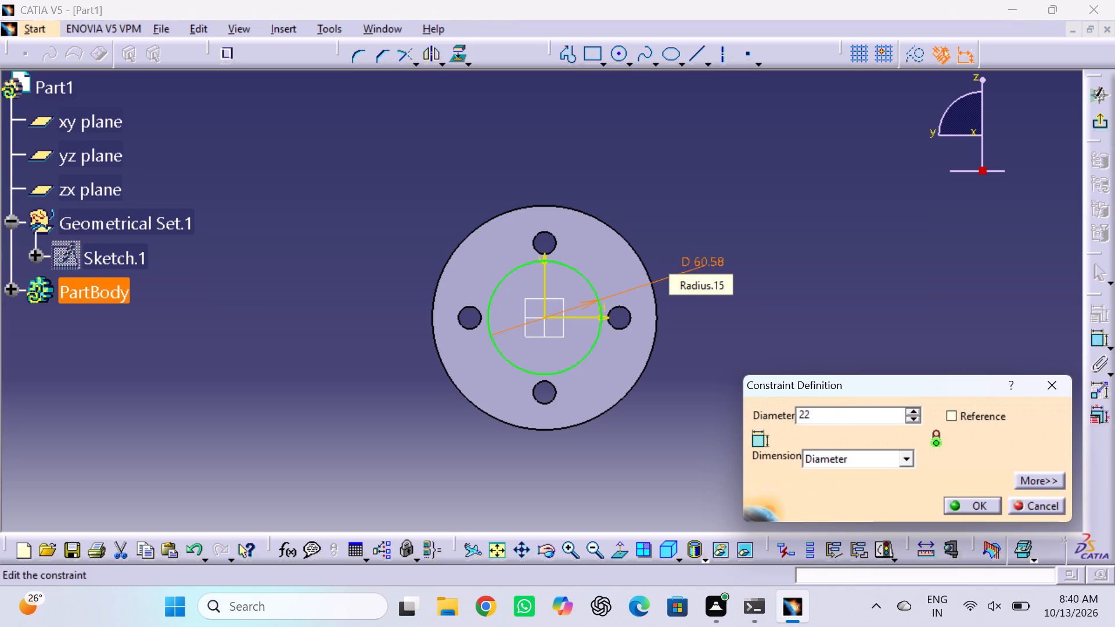
key("period")
key("5")
left_click(905, 460)
left_click(894, 475)
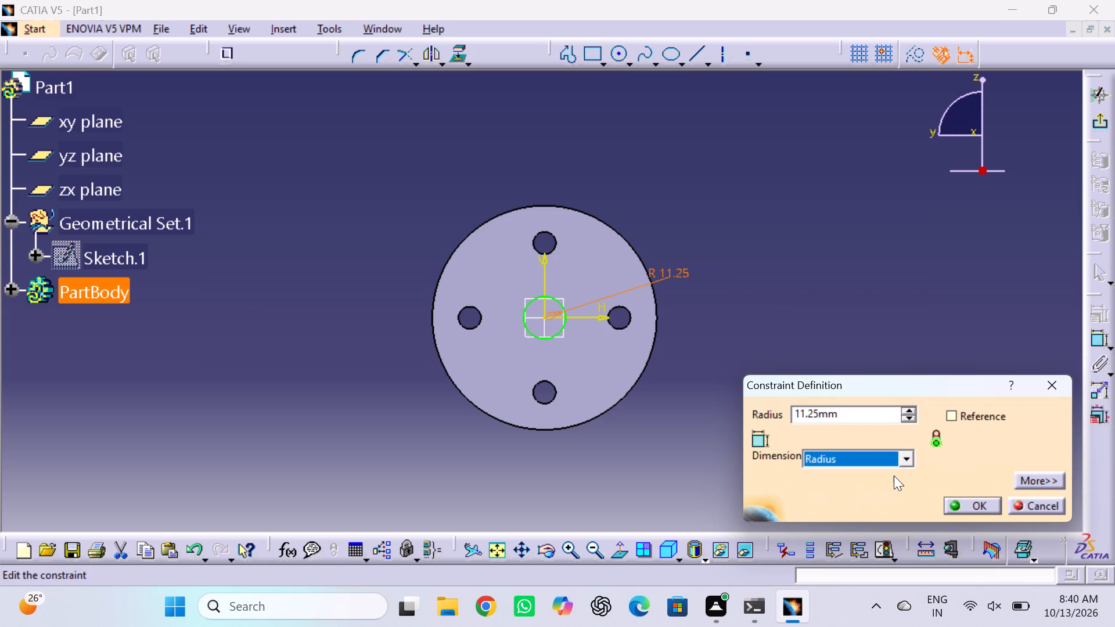
double_click(879, 414)
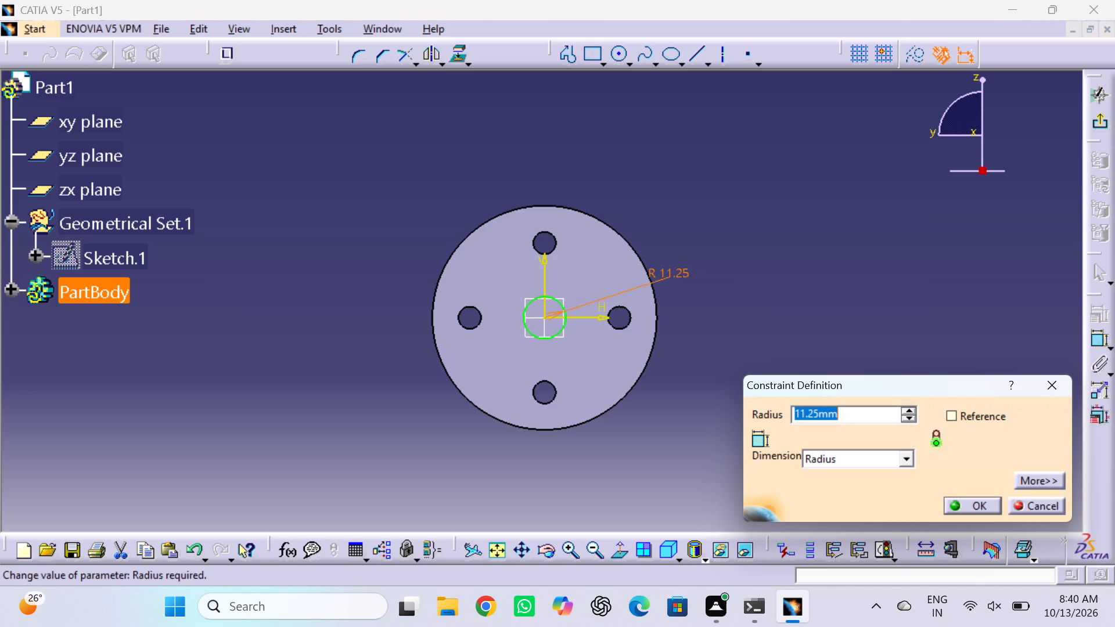
type("22")
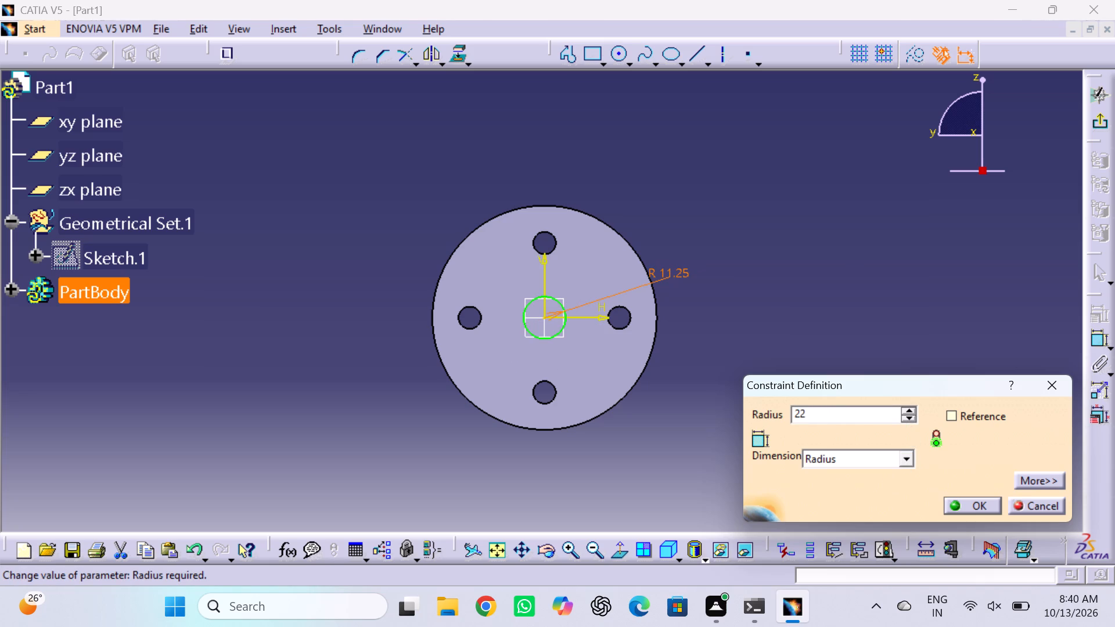
key("period")
key("5")
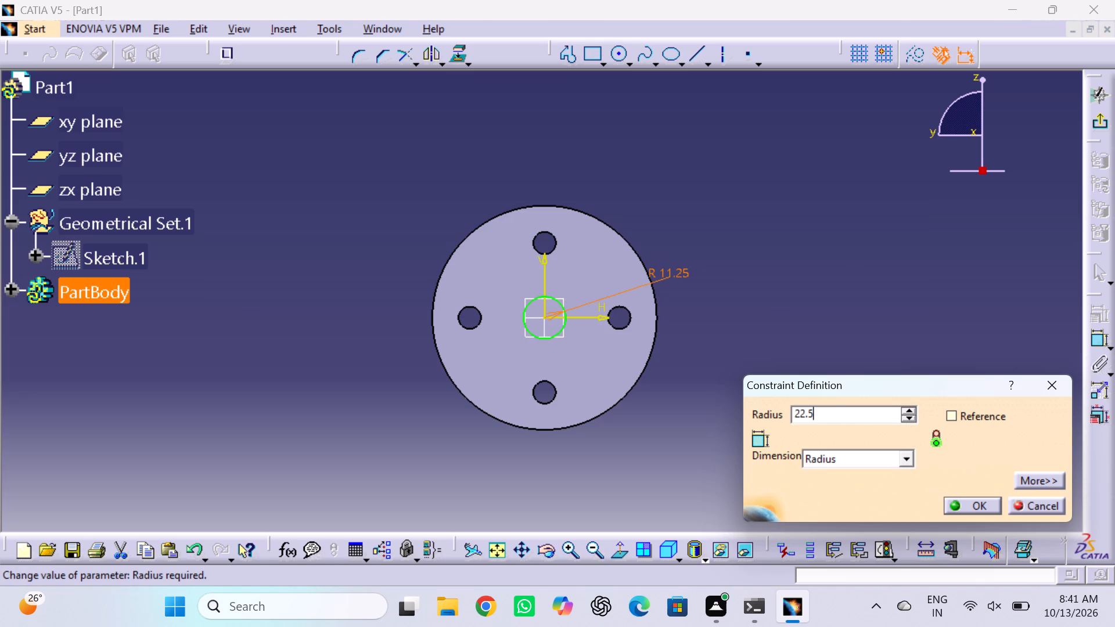
key("Return")
left_click(879, 414)
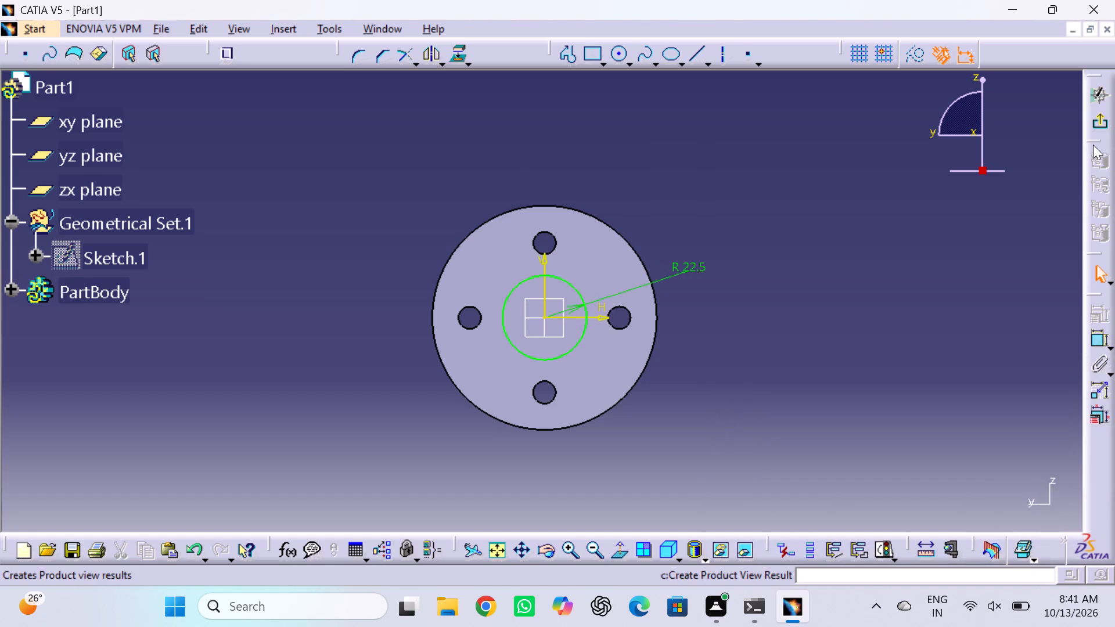
Exit the sketch and pad the central circle with a length of 62 mm.
left_click(1101, 121)
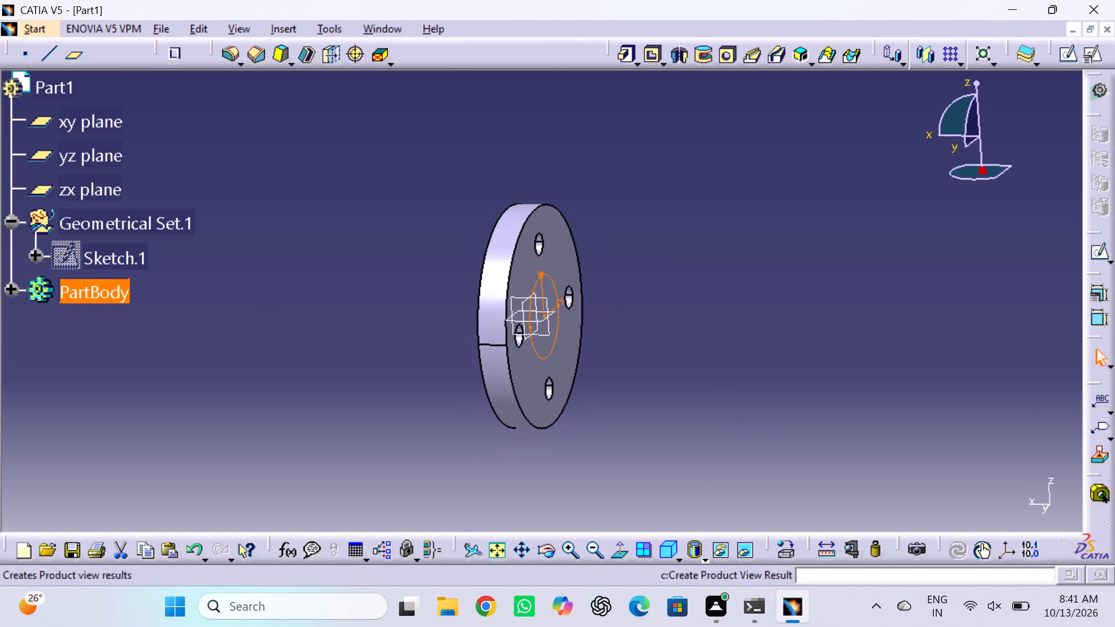
left_click(624, 56)
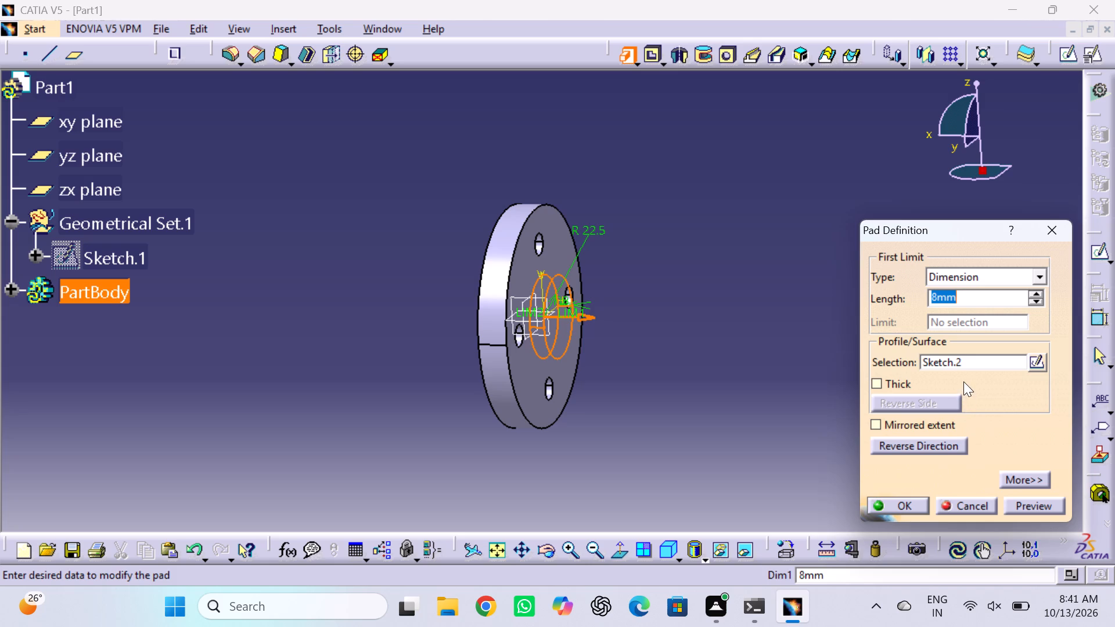
double_click(967, 291)
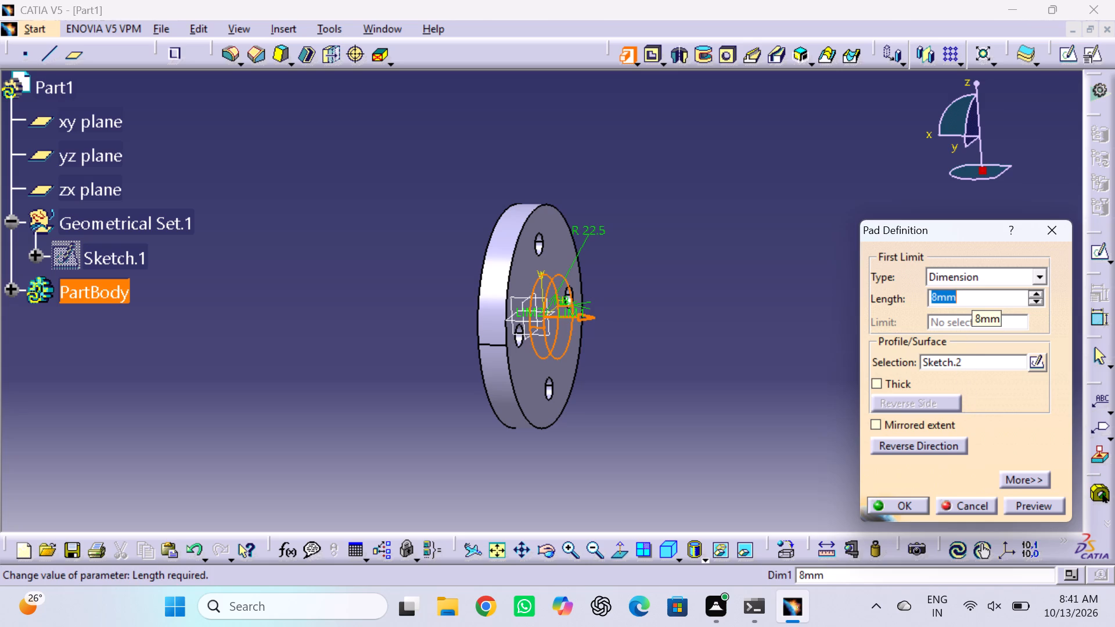
key("6")
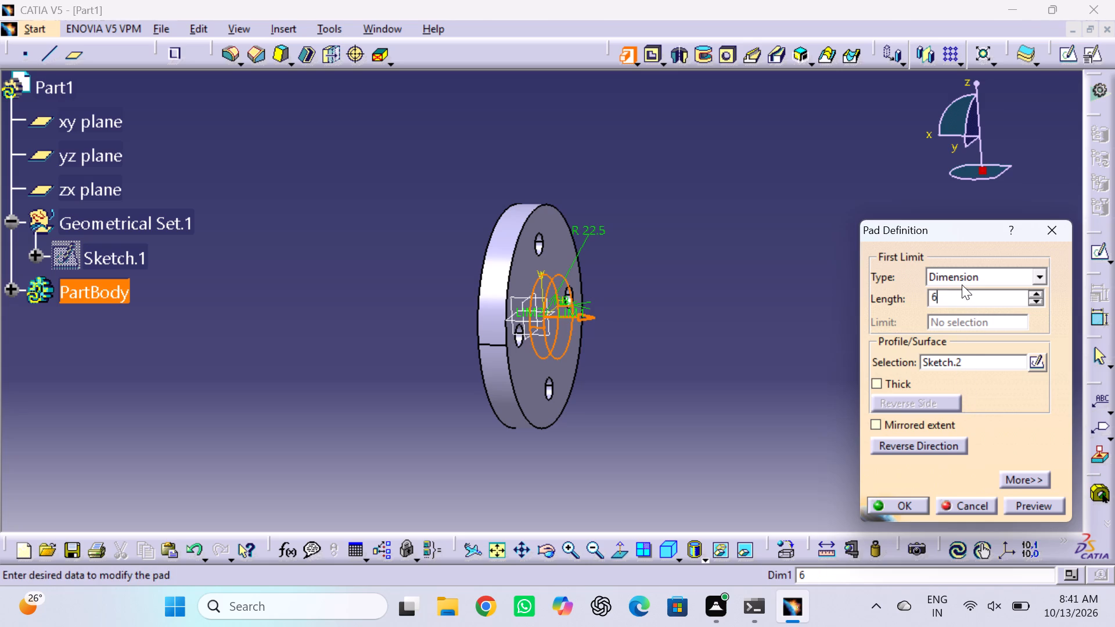
key("2")
left_click(882, 500)
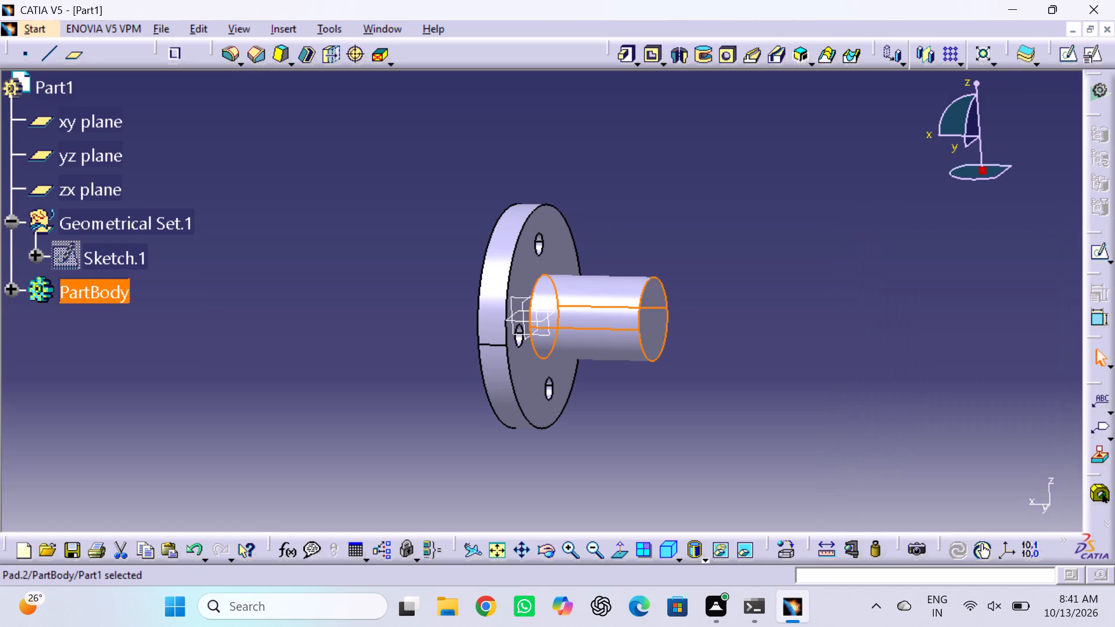
left_click(794, 359)
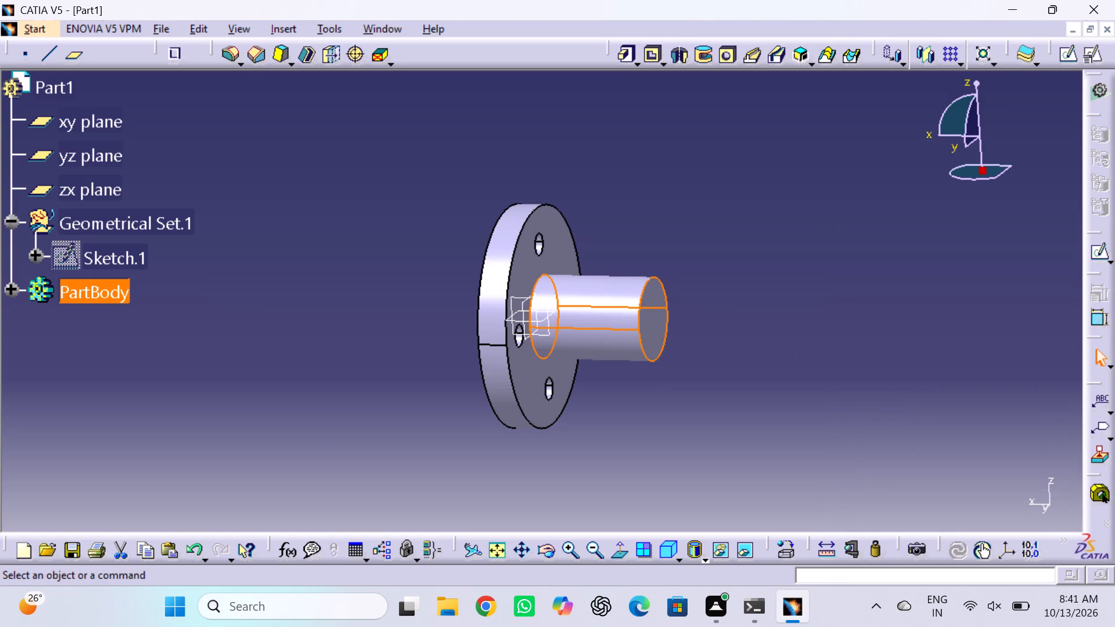
Start a sketch on the cylinder's free end face and draw a centred rectangle about 86 mm wide and 48 mm high on the origin.
left_click(659, 316)
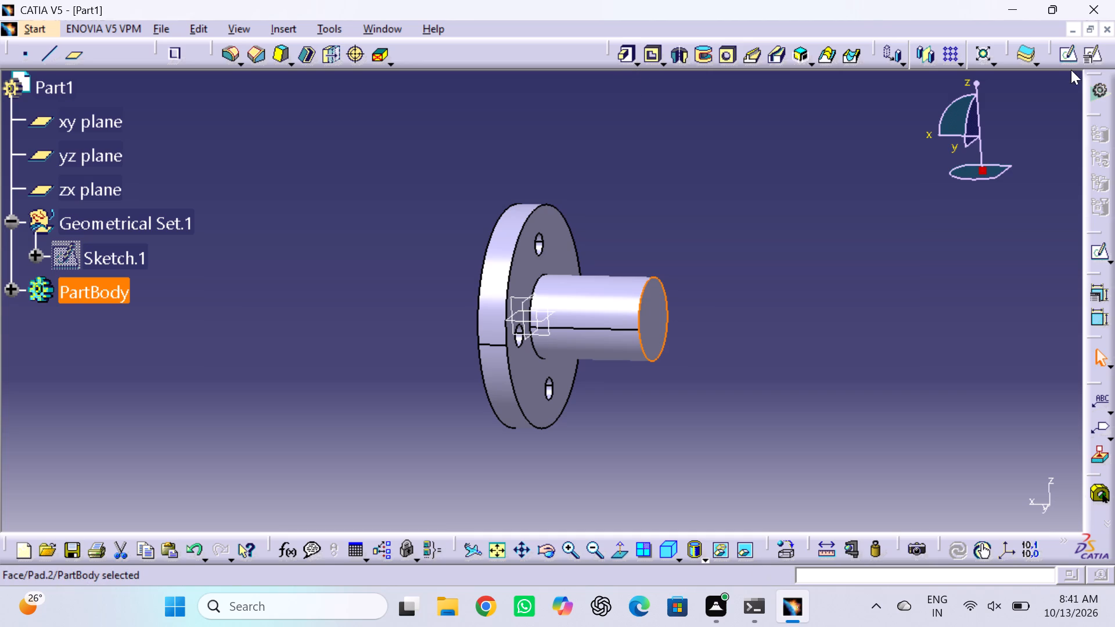
left_click(1064, 56)
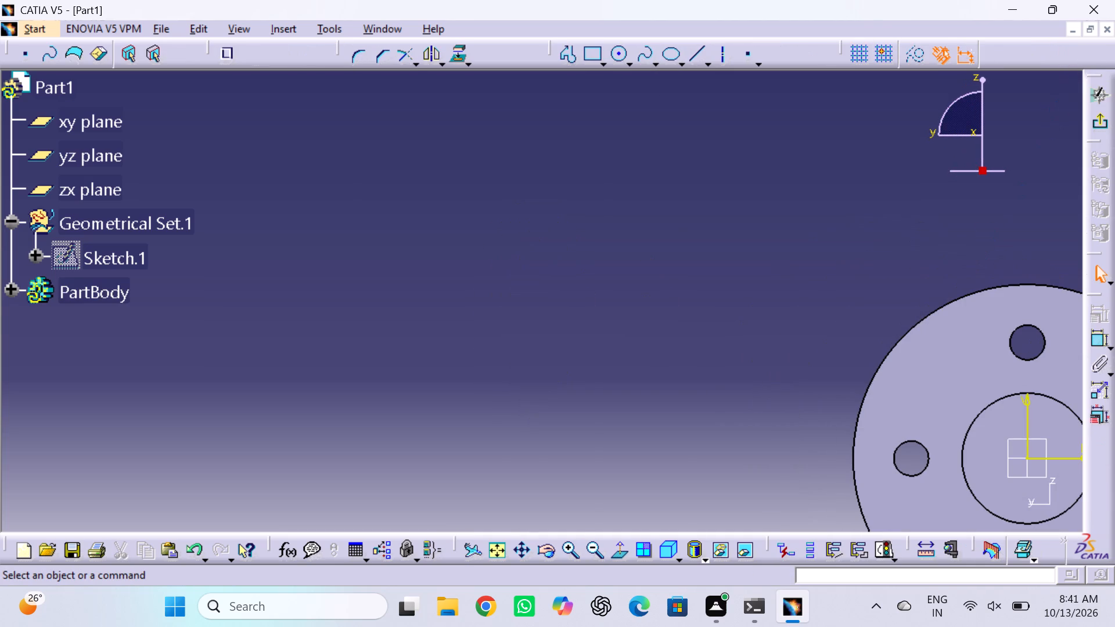
middle_click_drag(814, 323, 424, 176)
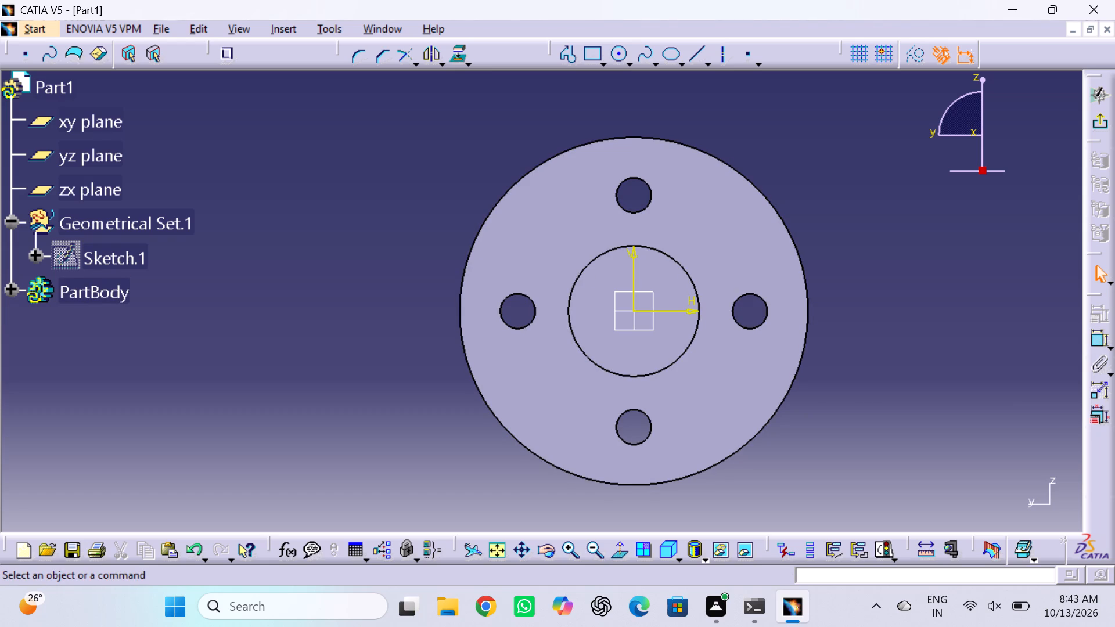
left_click(604, 61)
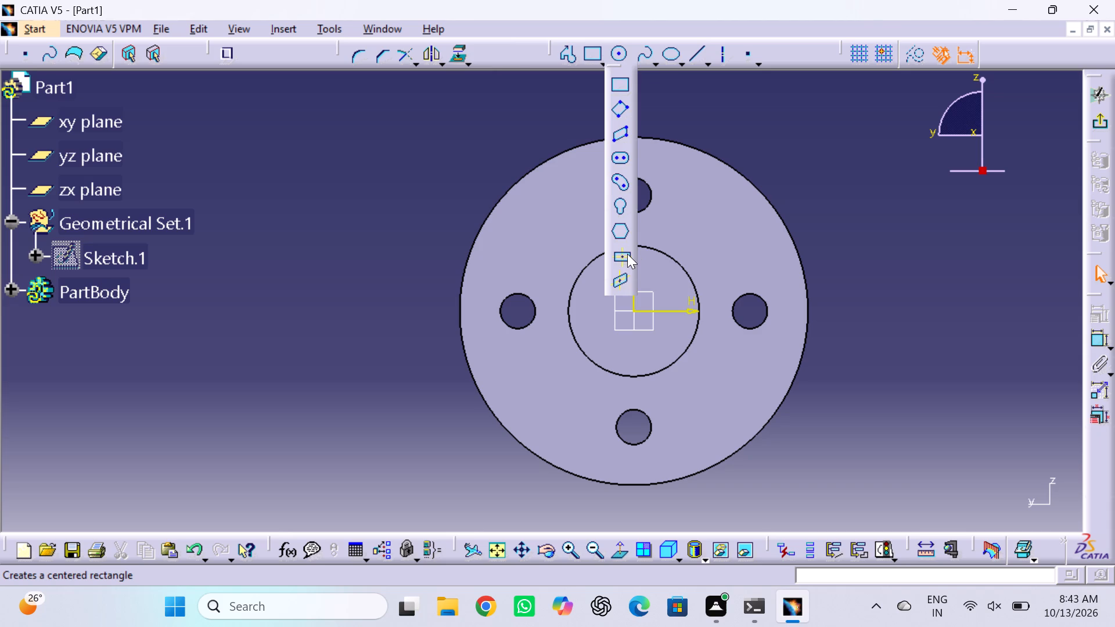
left_click(627, 254)
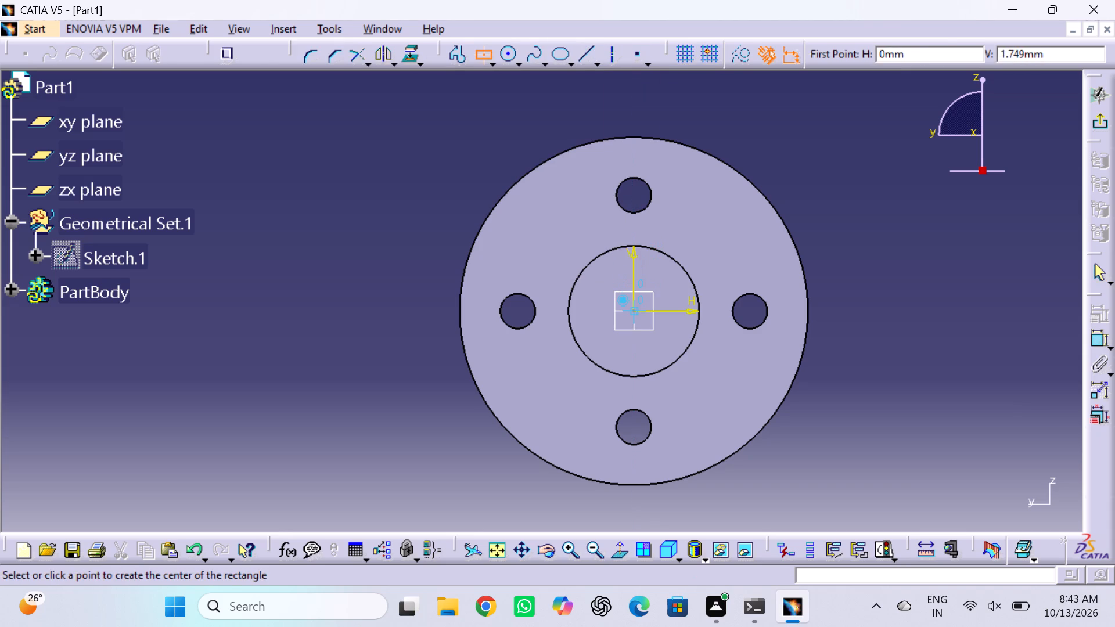
left_click(633, 311)
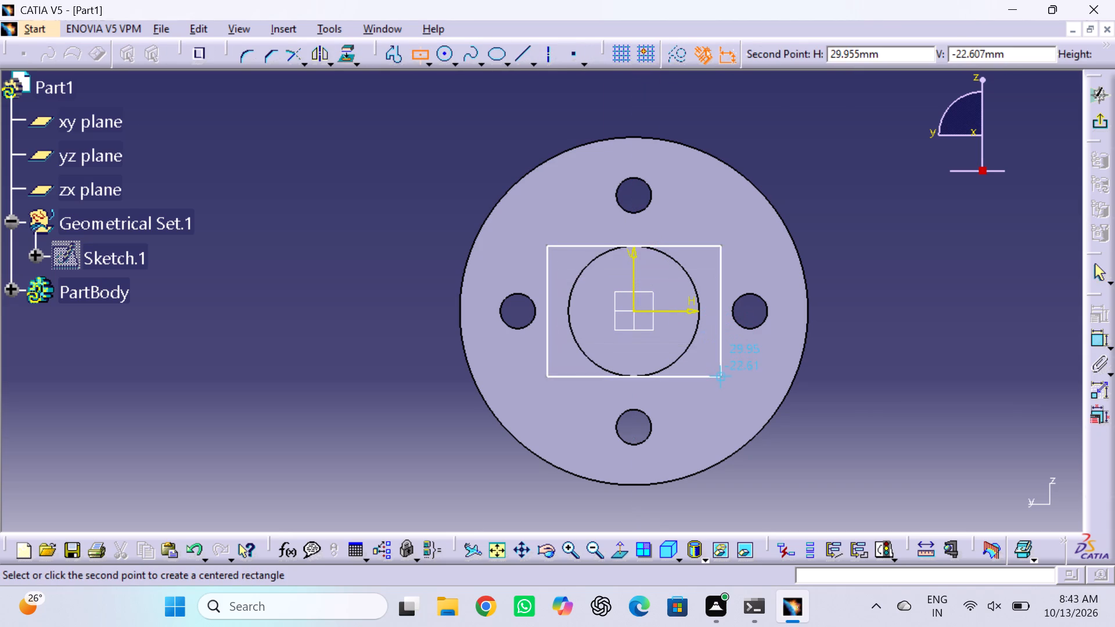
left_click(759, 379)
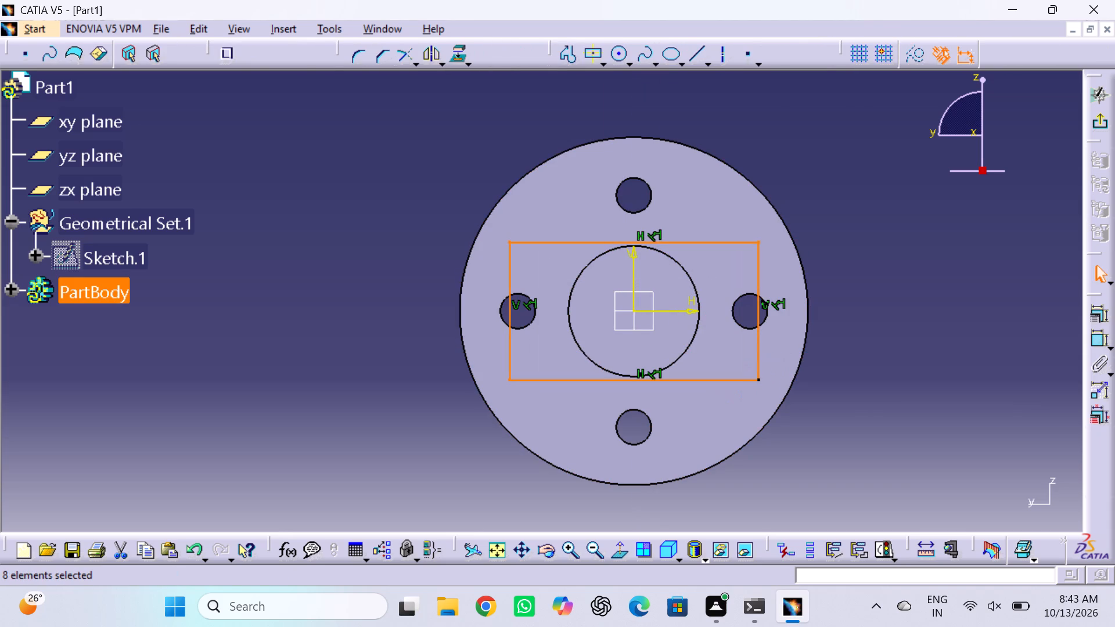
left_click(908, 313)
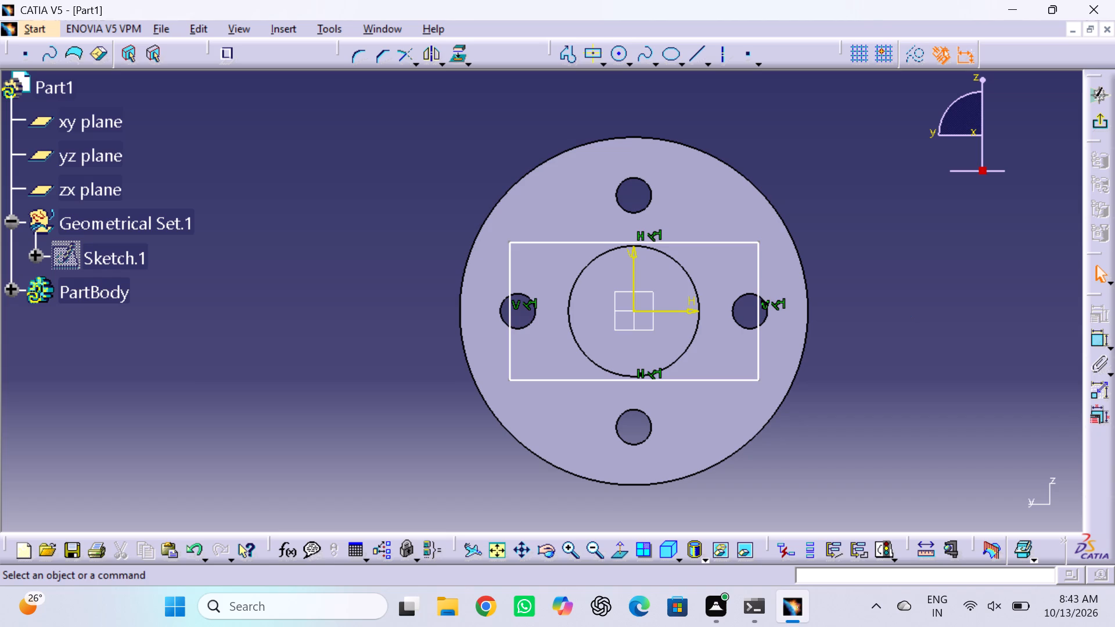
Dimension the rectangle's vertical side and set its height to 55 mm.
left_click(1098, 343)
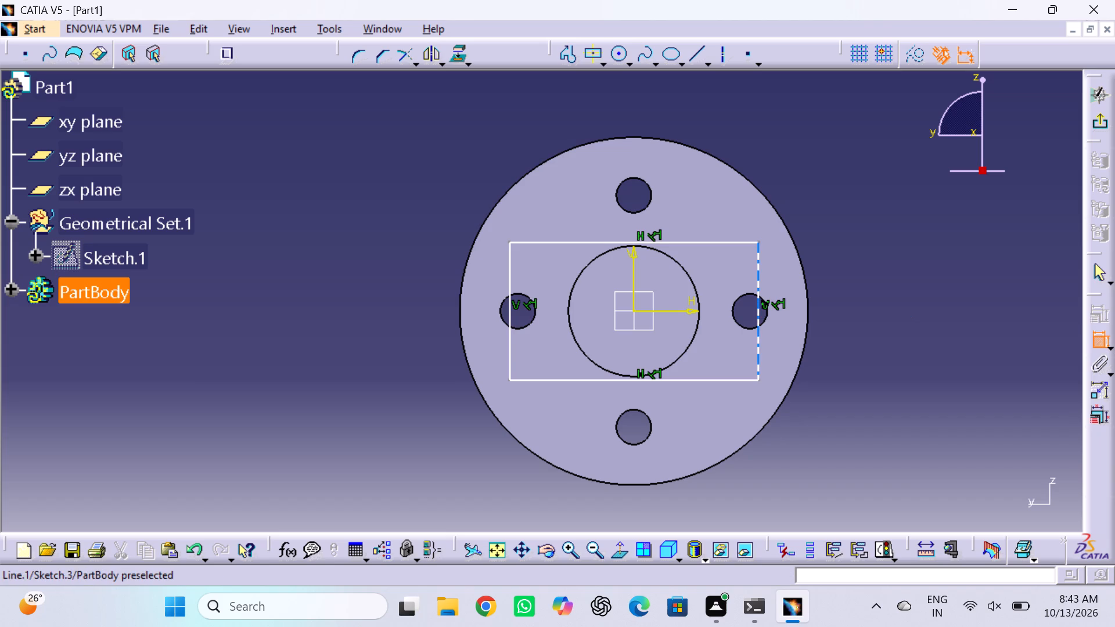
left_click(760, 284)
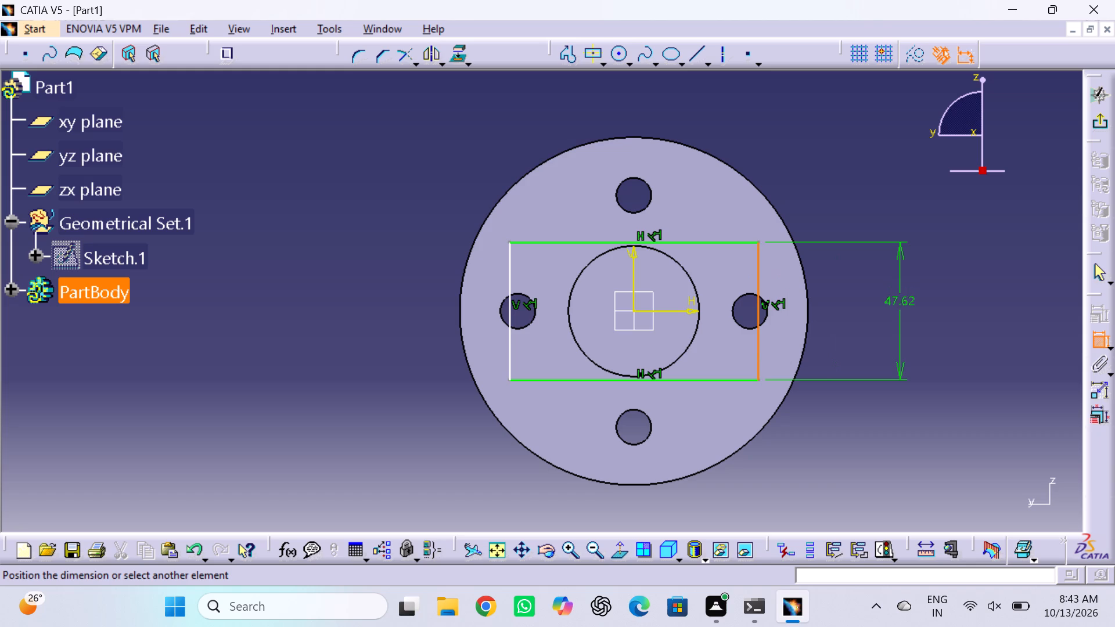
left_click(900, 316)
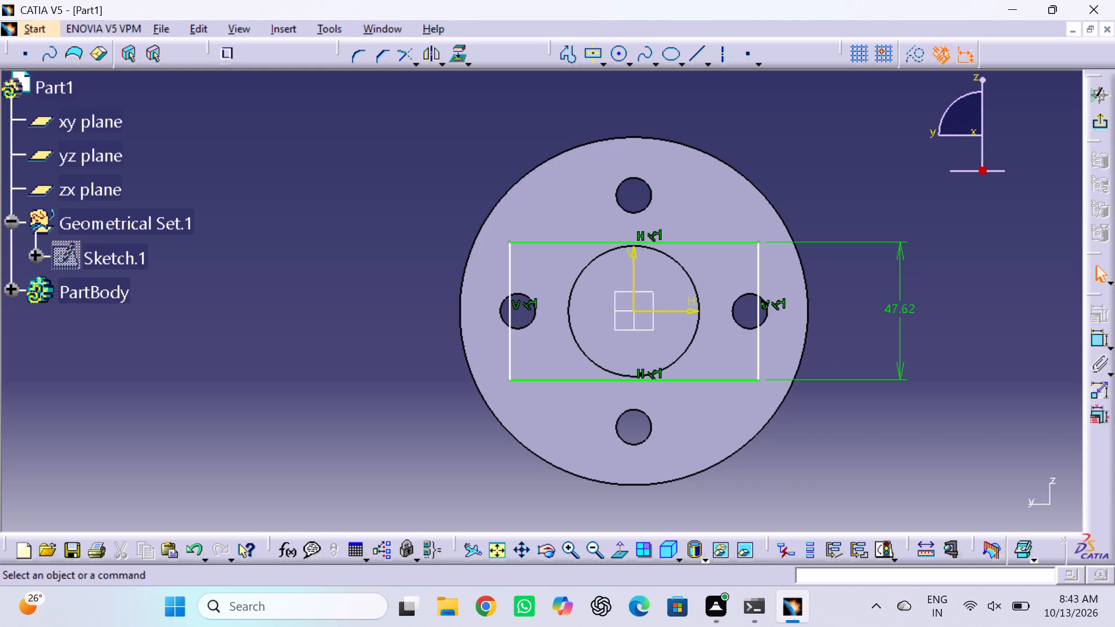
triple_click(898, 310)
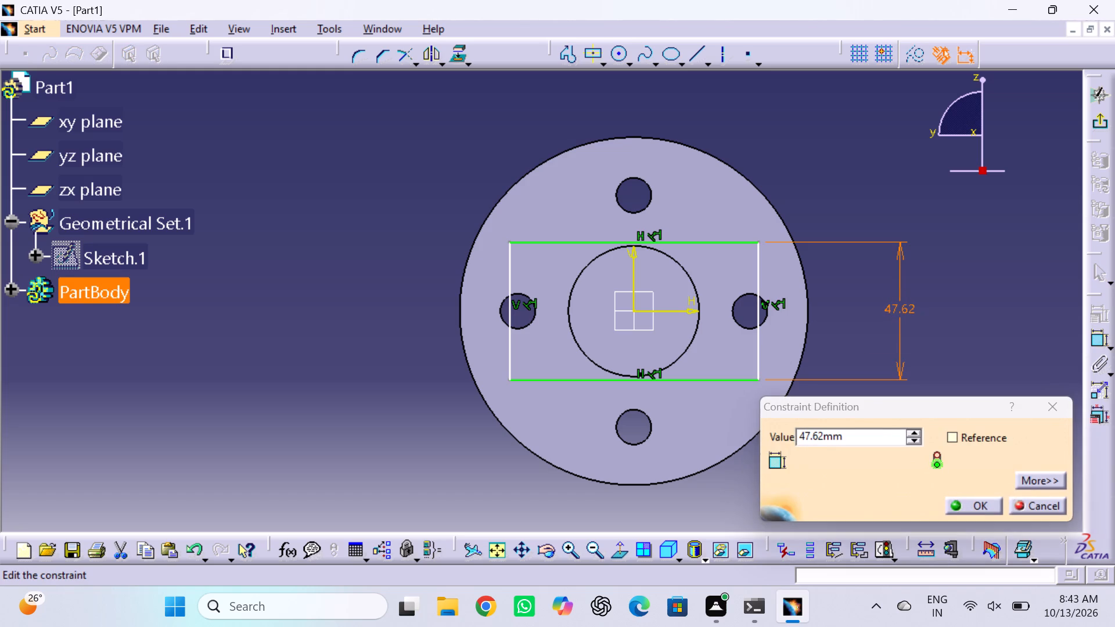
double_click(877, 432)
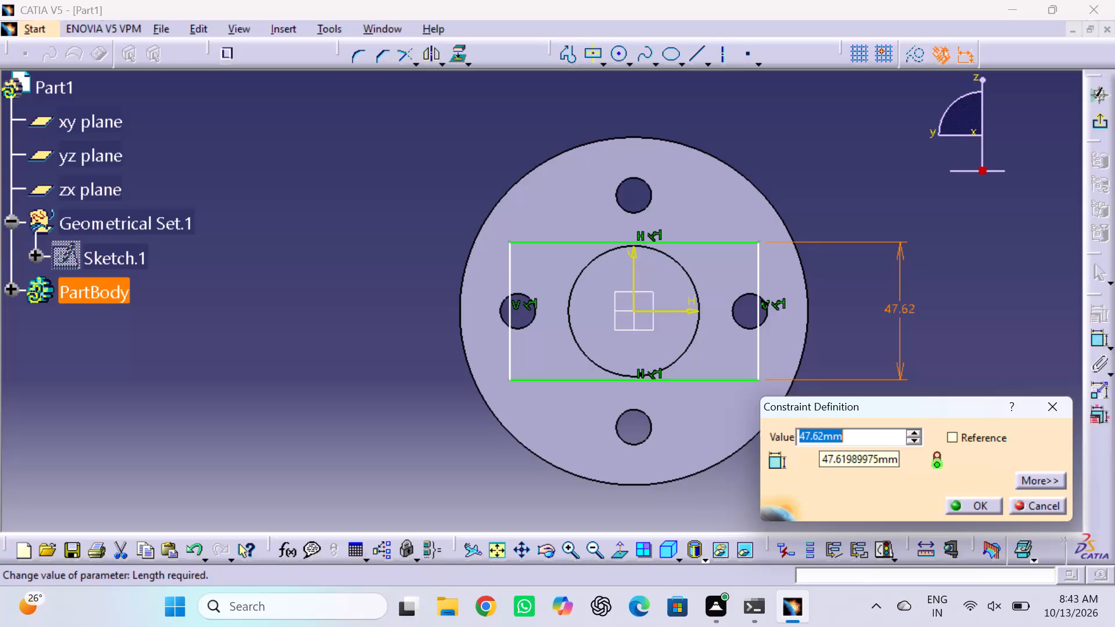
type("55")
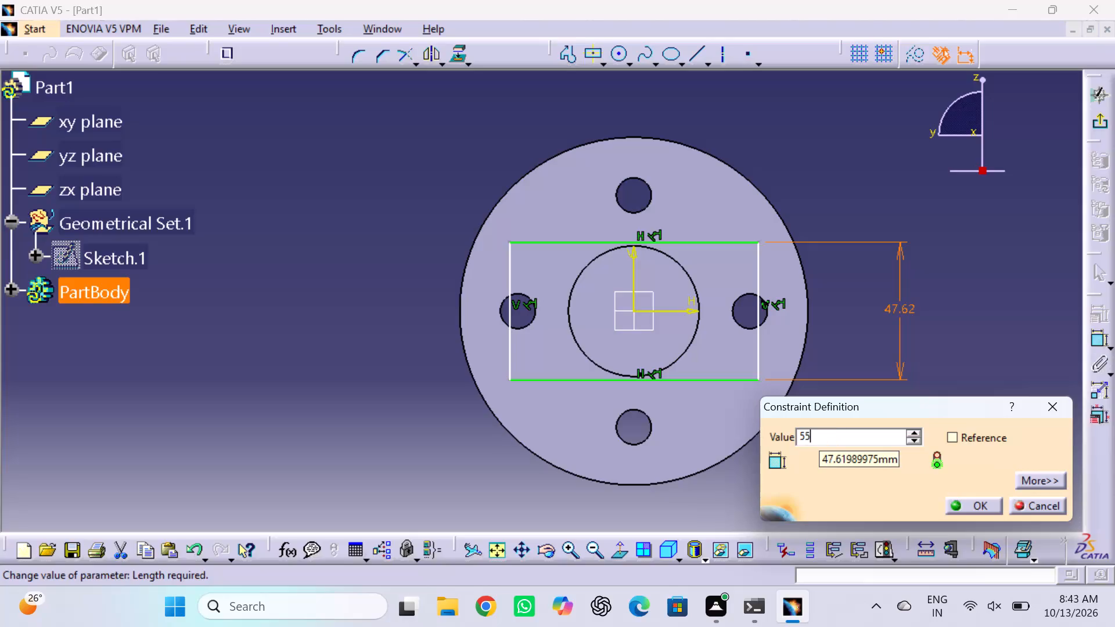
key("Return")
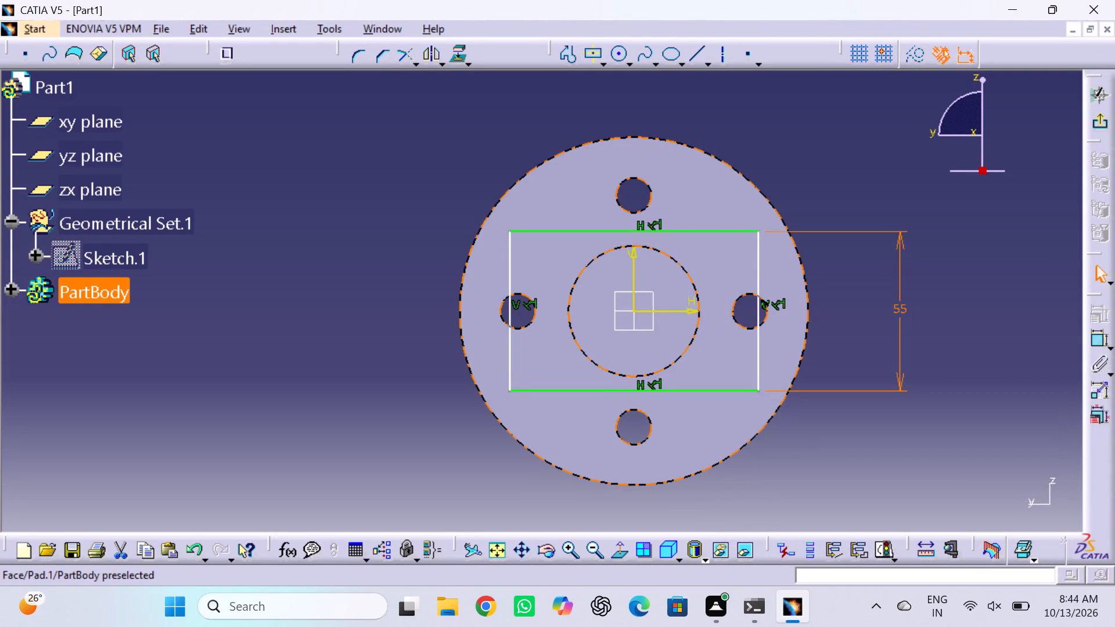
Dimension the rectangle's lower horizontal side and set its width to 40 mm.
left_click(720, 391)
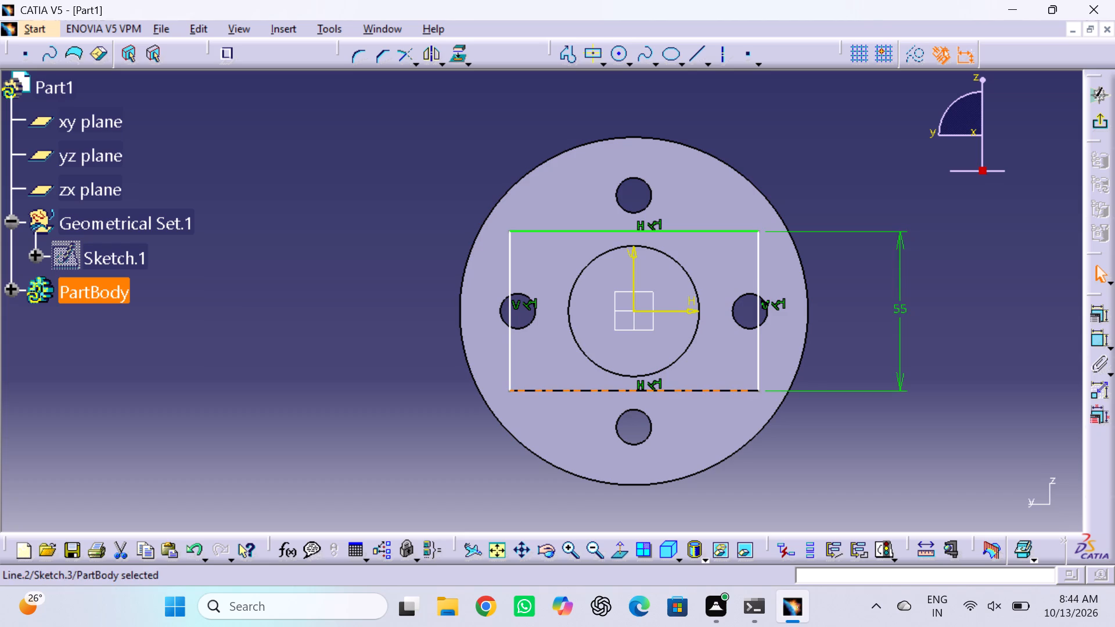
left_click(1103, 338)
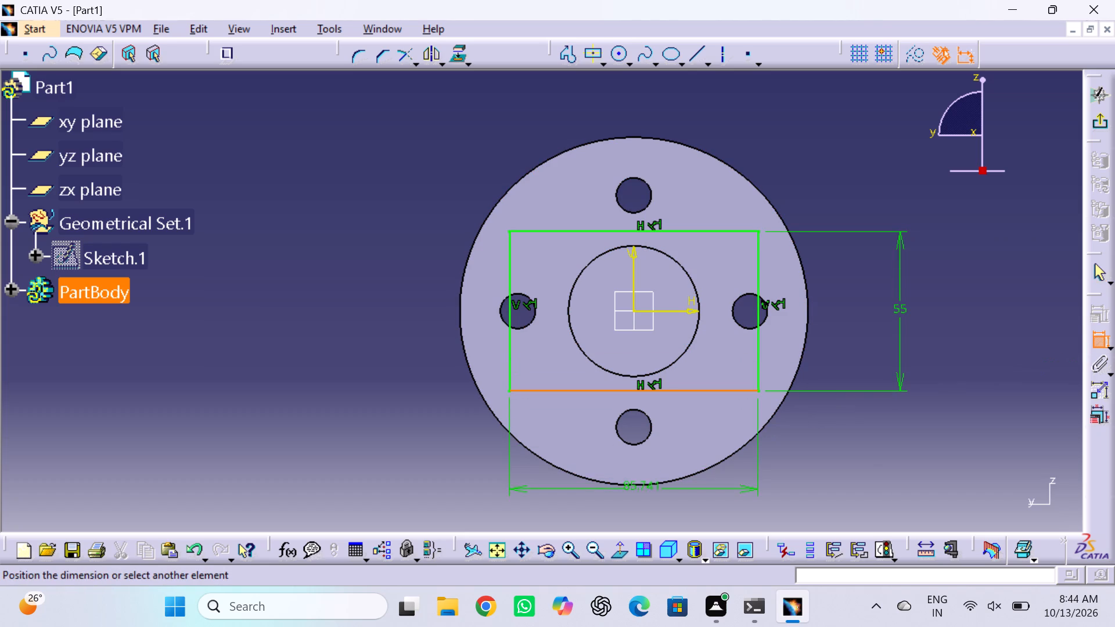
left_click(654, 506)
double_click(651, 500)
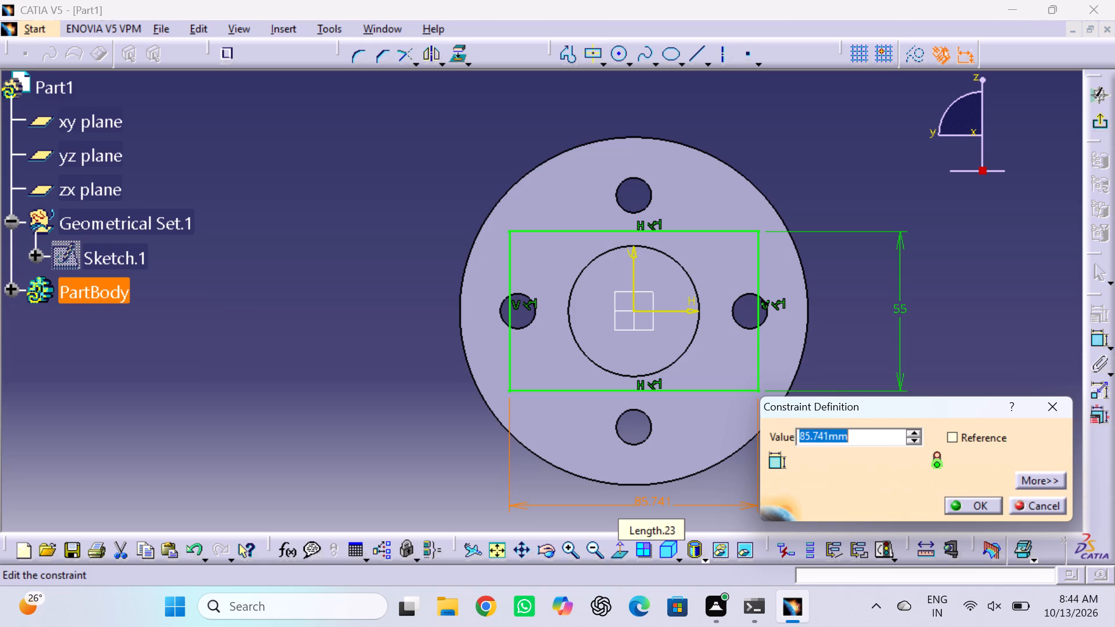
key("4")
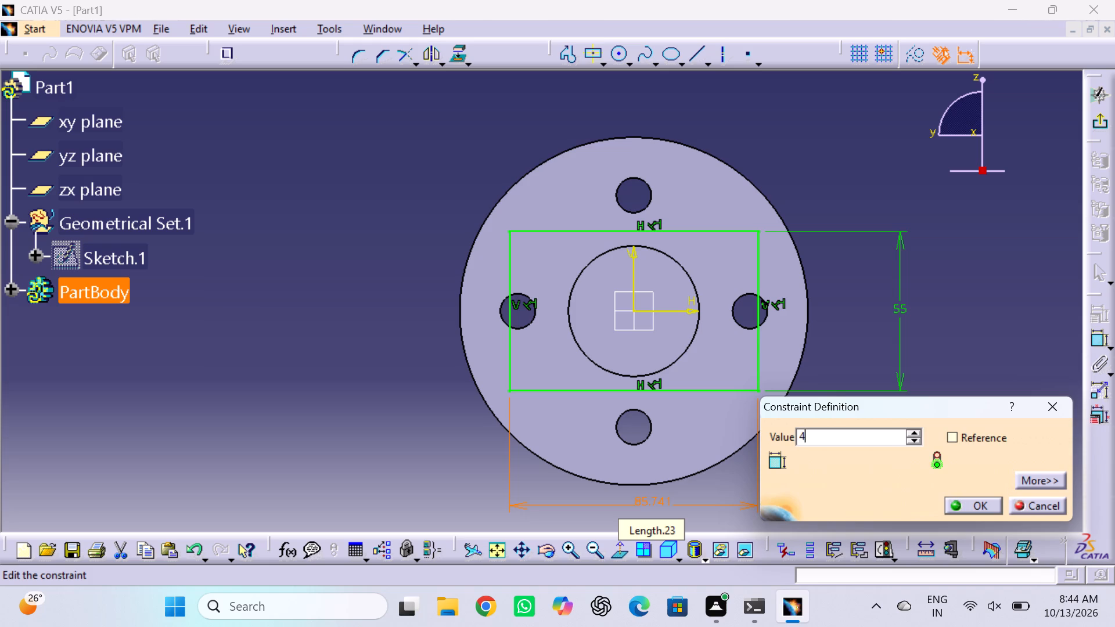
key("0")
key("Return")
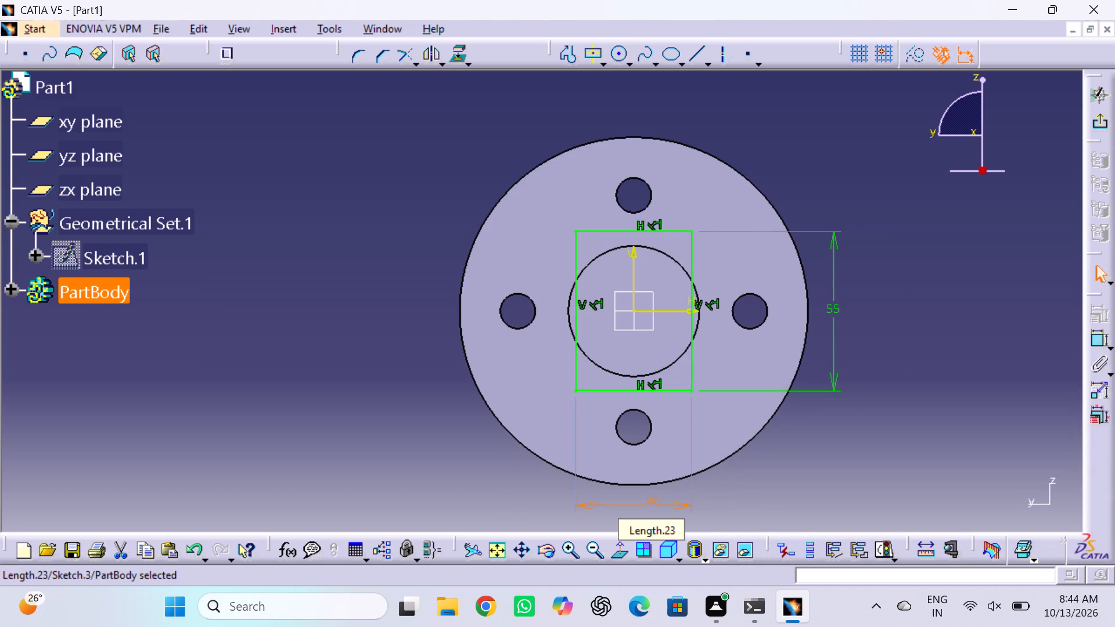
Draw a three-point arc starting with limits, bulging outward from the rectangle's upper right corner to near its lower right corner.
left_click(723, 102)
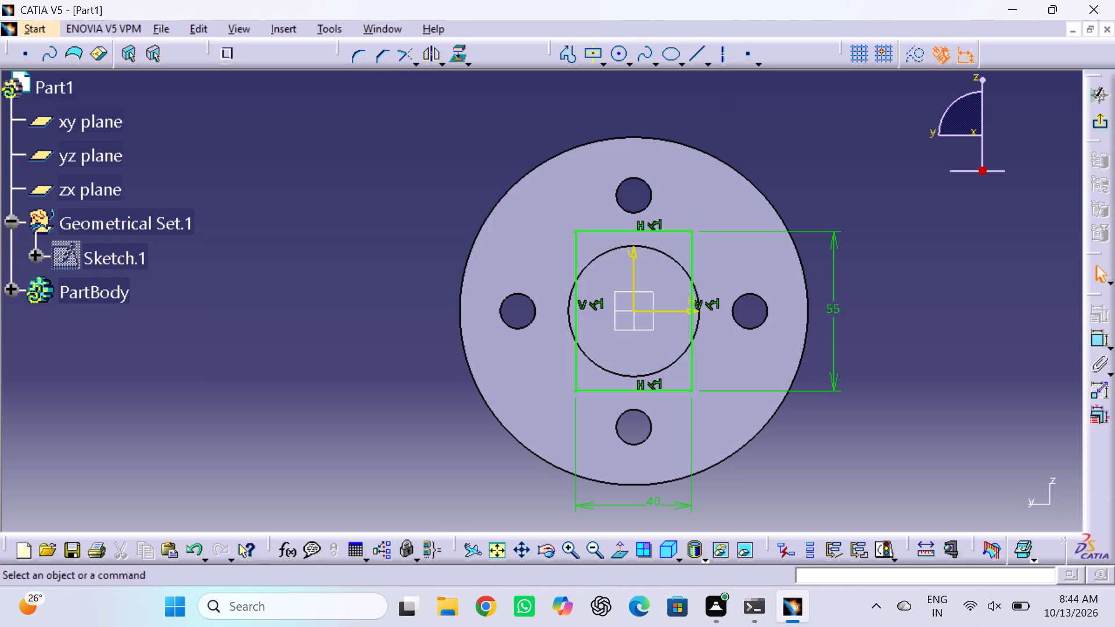
left_click(629, 62)
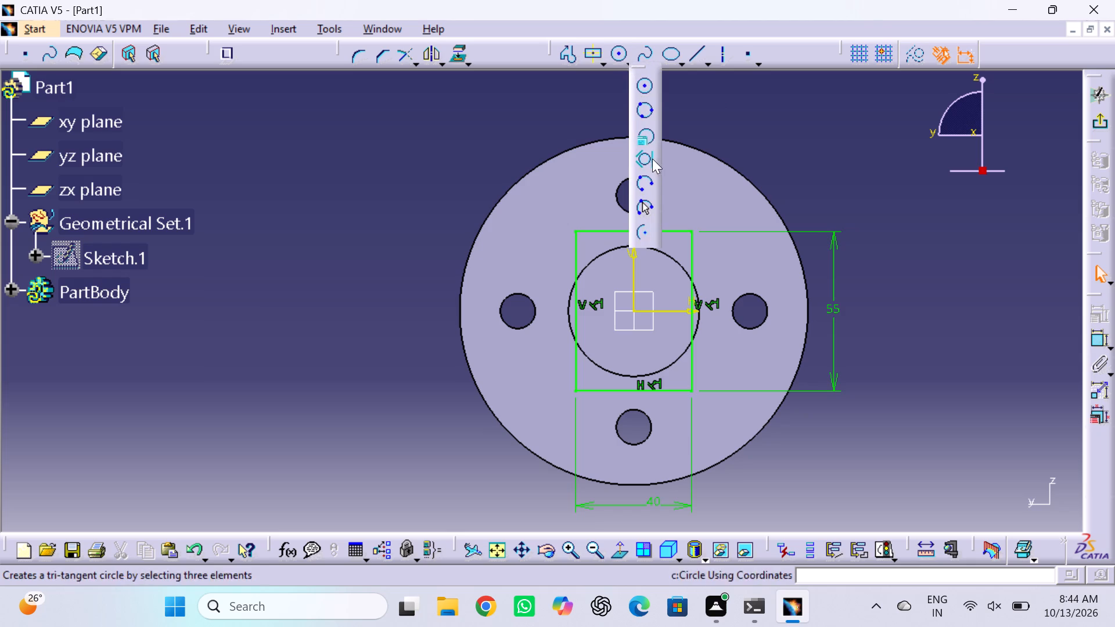
left_click(639, 205)
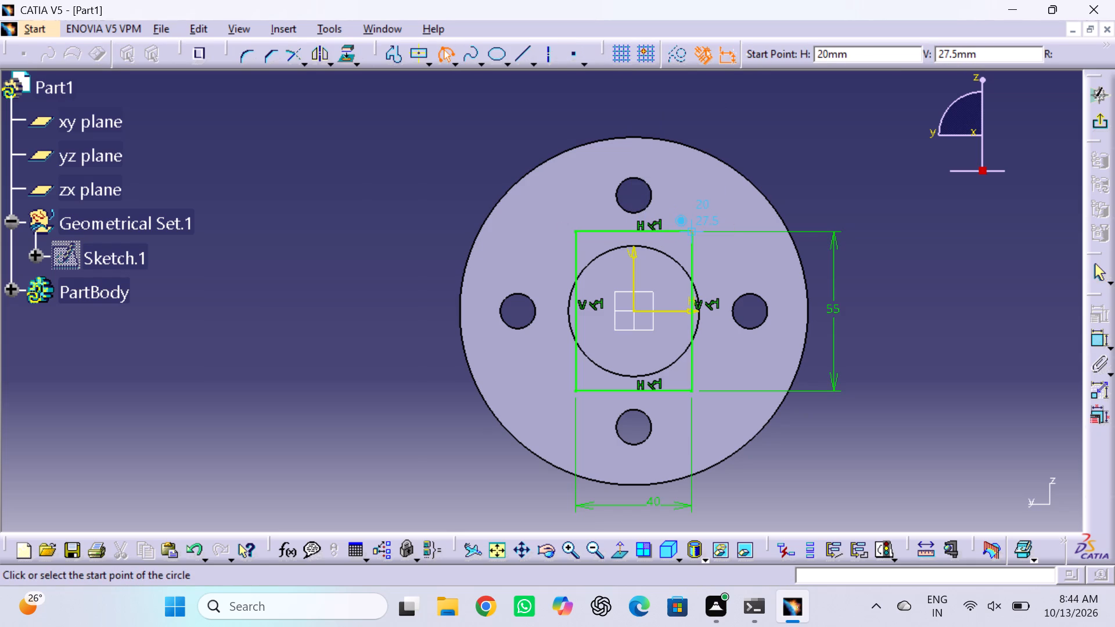
left_click(692, 230)
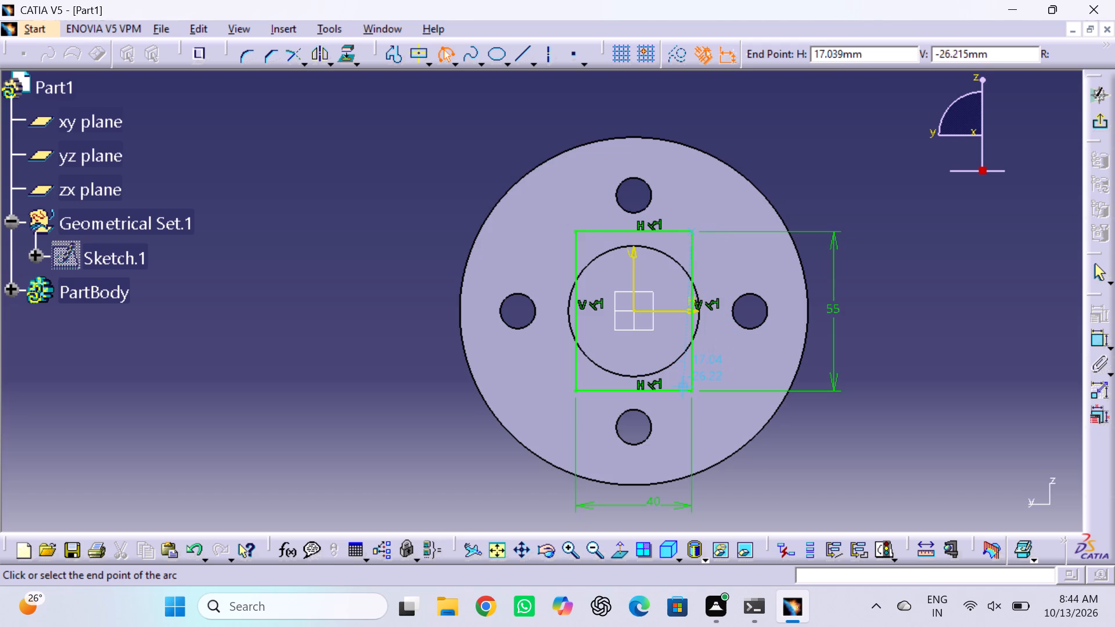
left_click(693, 393)
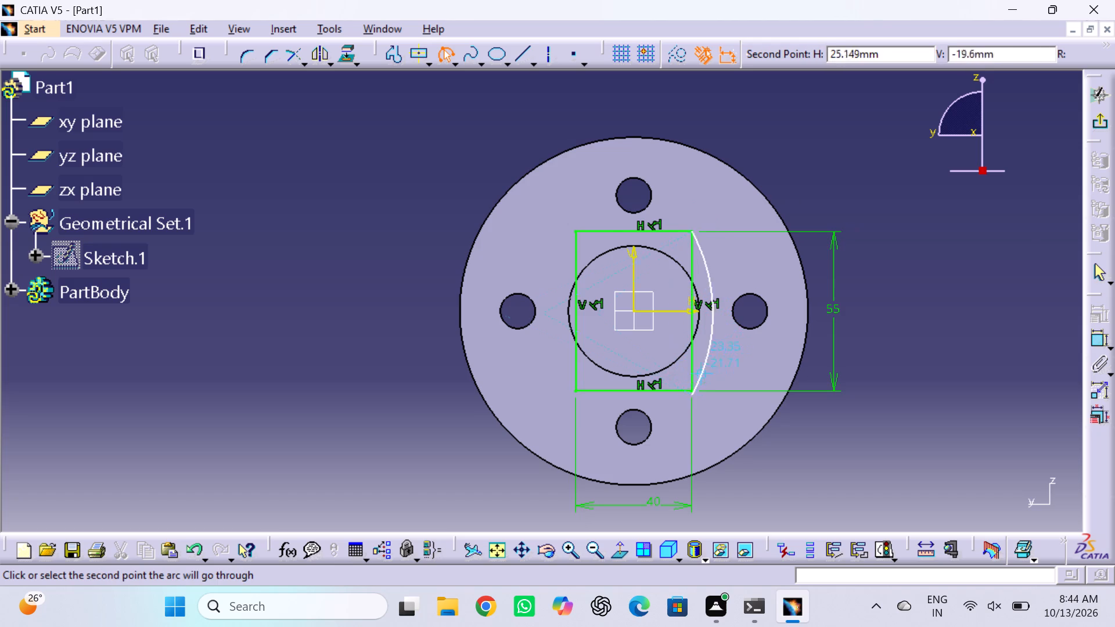
left_click(772, 313)
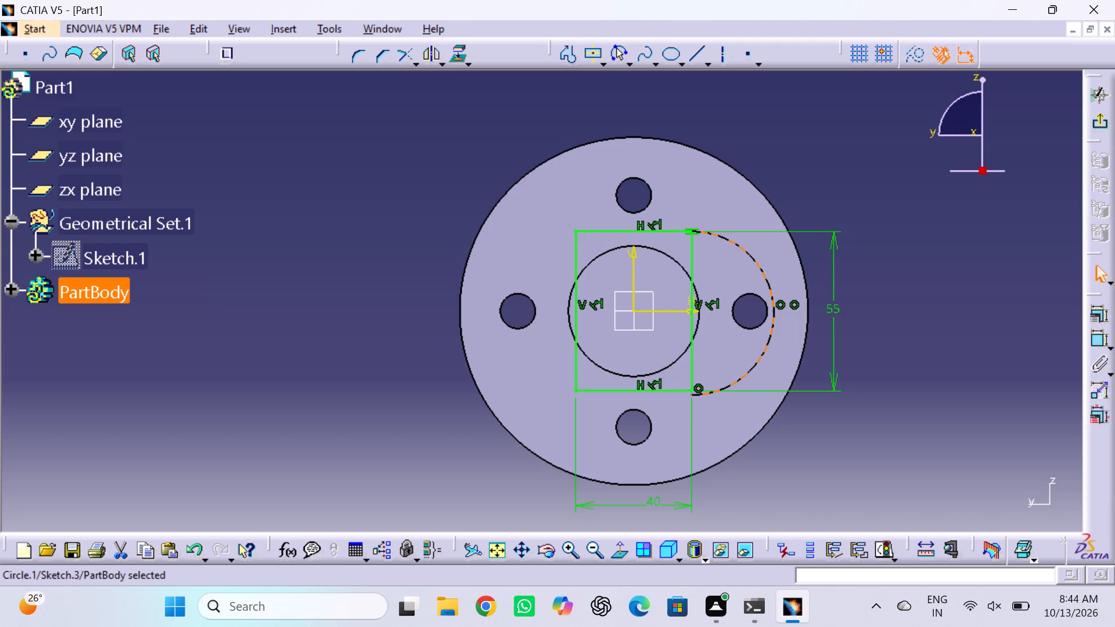
Draw a matching outward three-point arc between the rectangle's upper left and lower left corners.
left_click(617, 50)
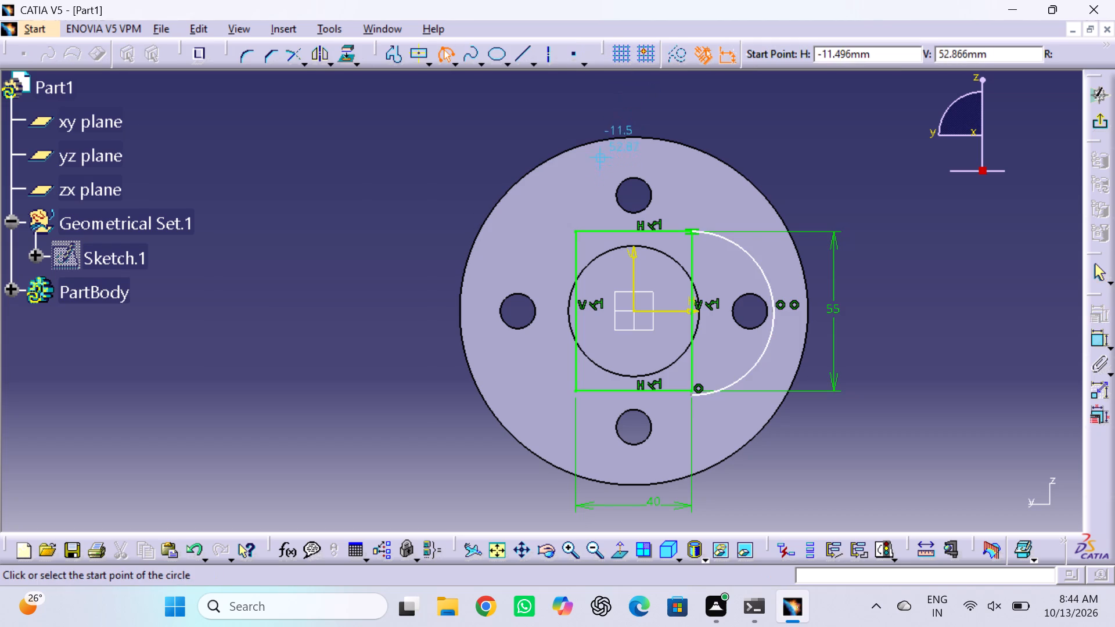
double_click(576, 230)
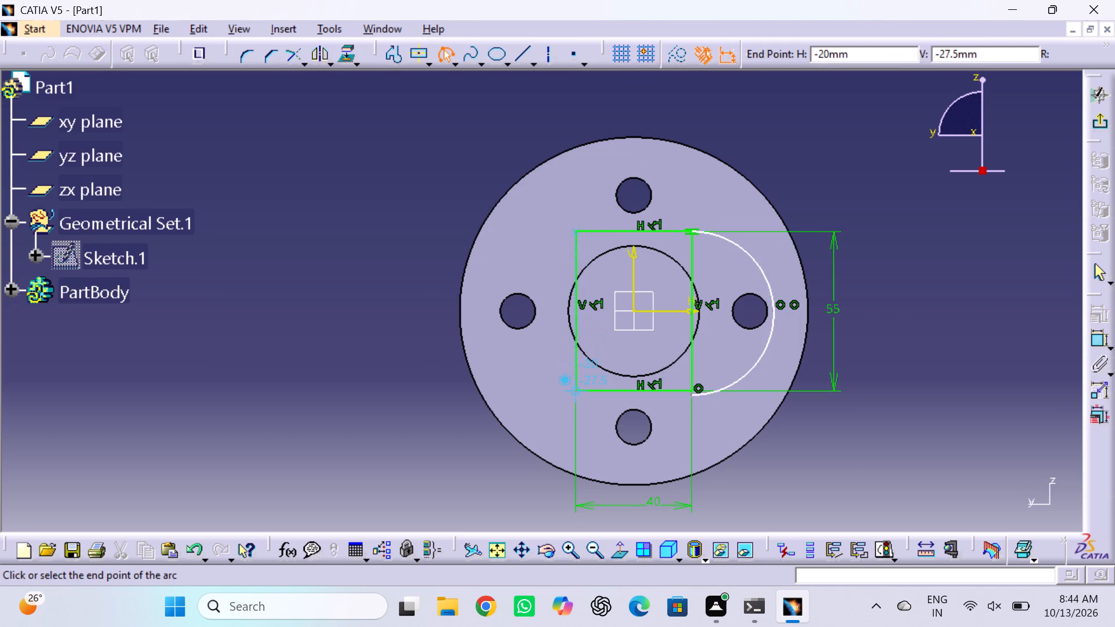
left_click(575, 390)
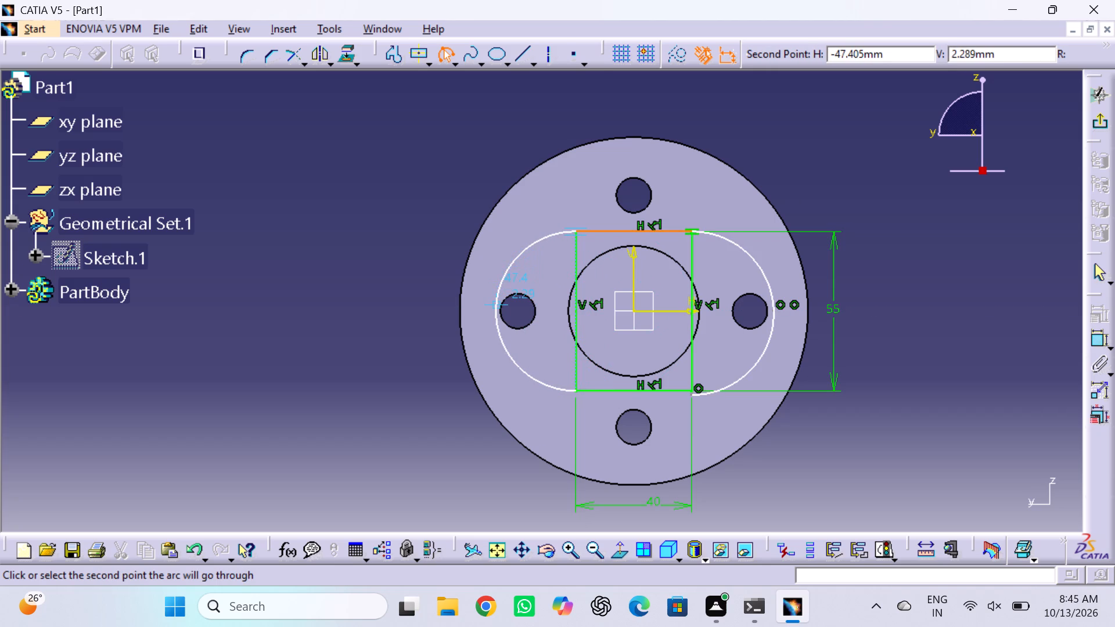
left_click(494, 311)
double_click(371, 250)
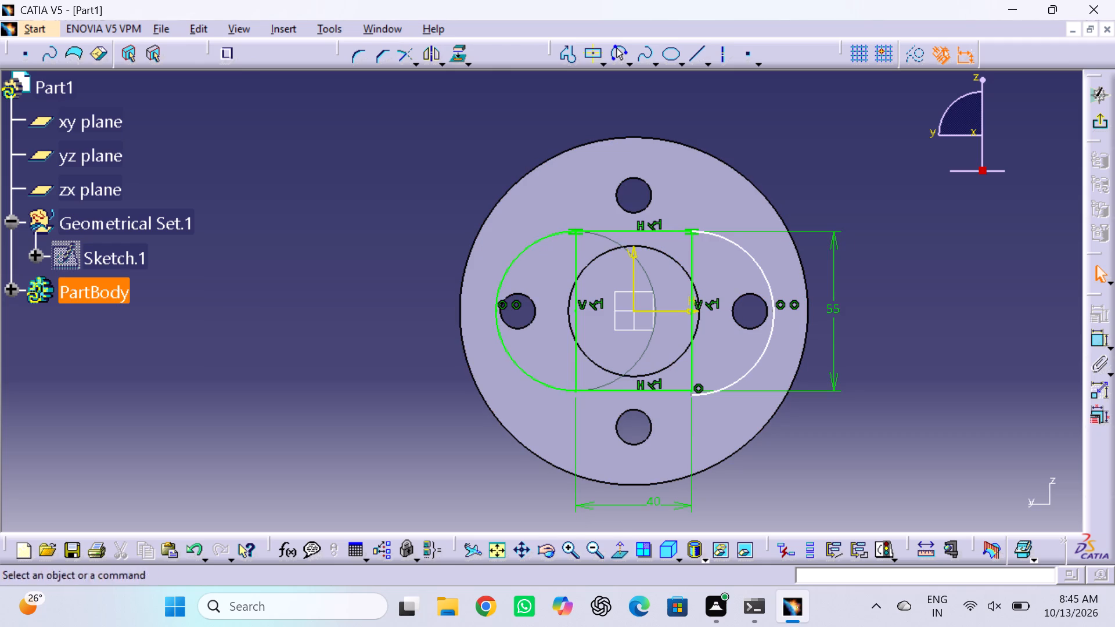
Quick Trim both vertical sides of the rectangle, converting the length of the right side into a distance.
left_click(566, 543)
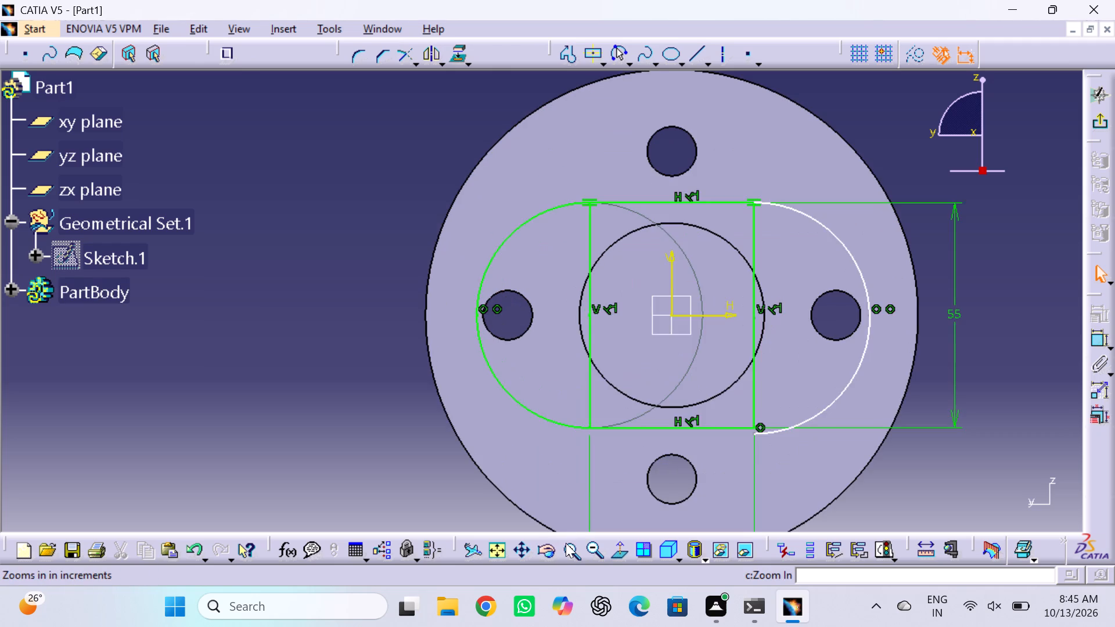
left_click(566, 543)
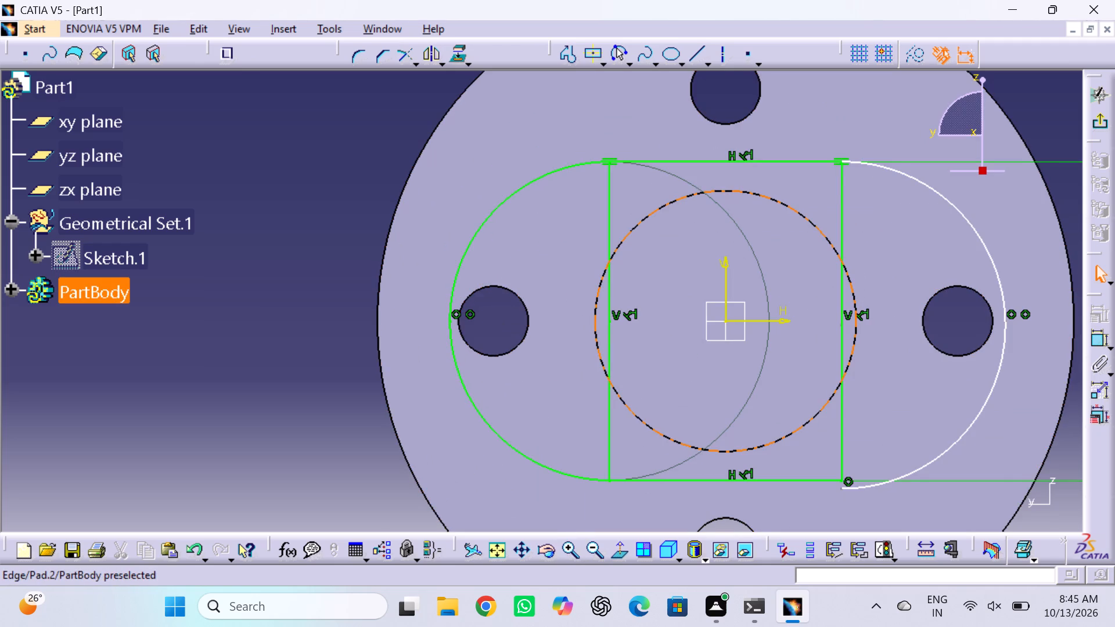
left_click(607, 230)
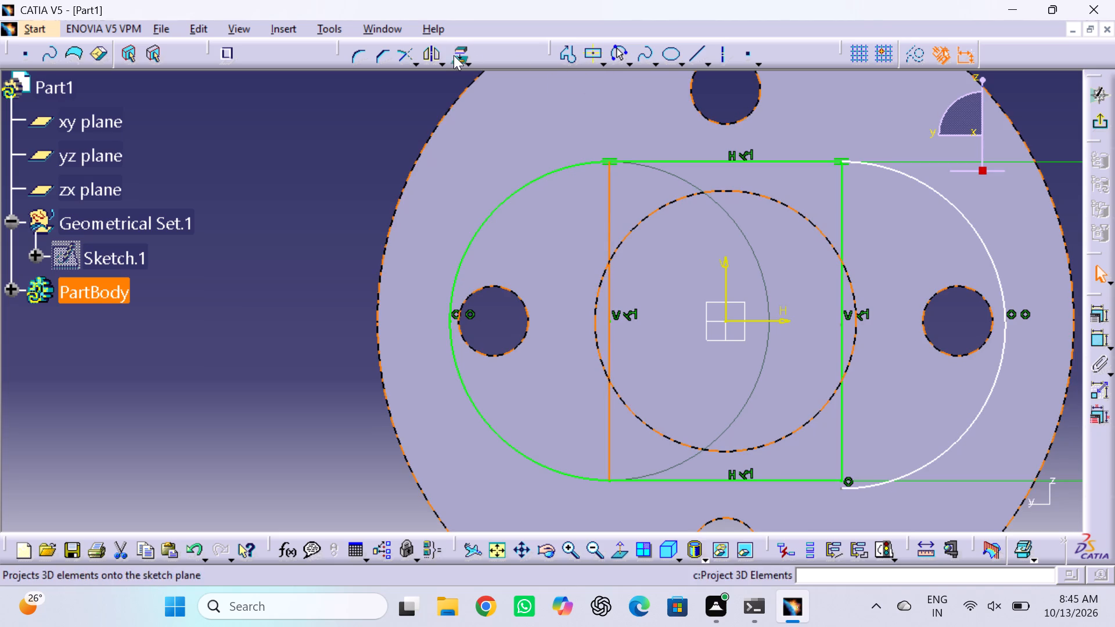
left_click(413, 59)
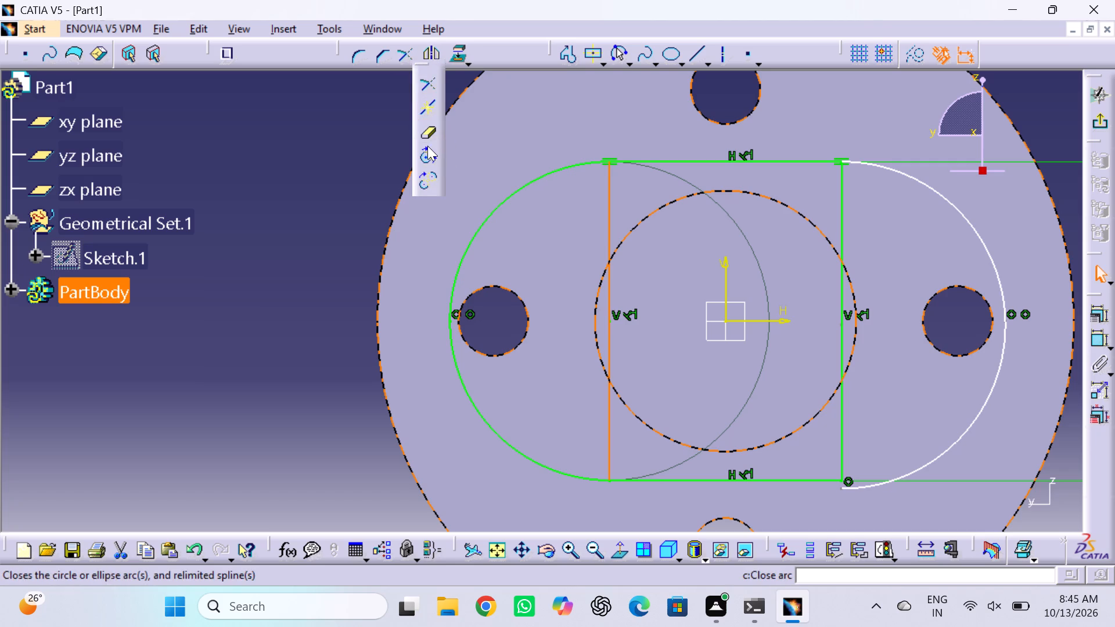
left_click(427, 134)
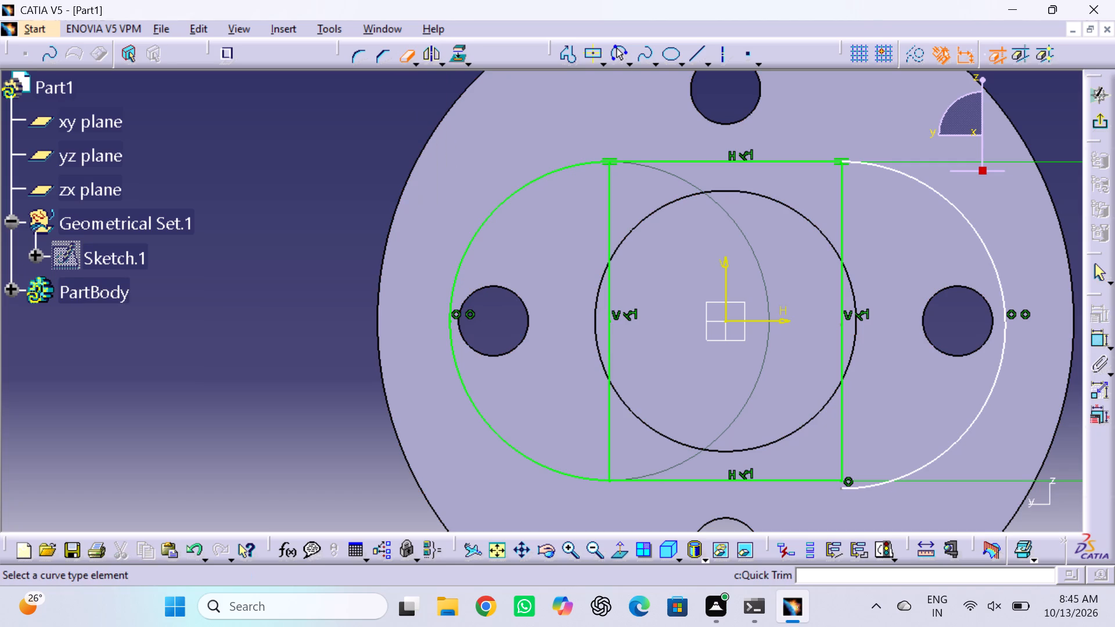
left_click(610, 229)
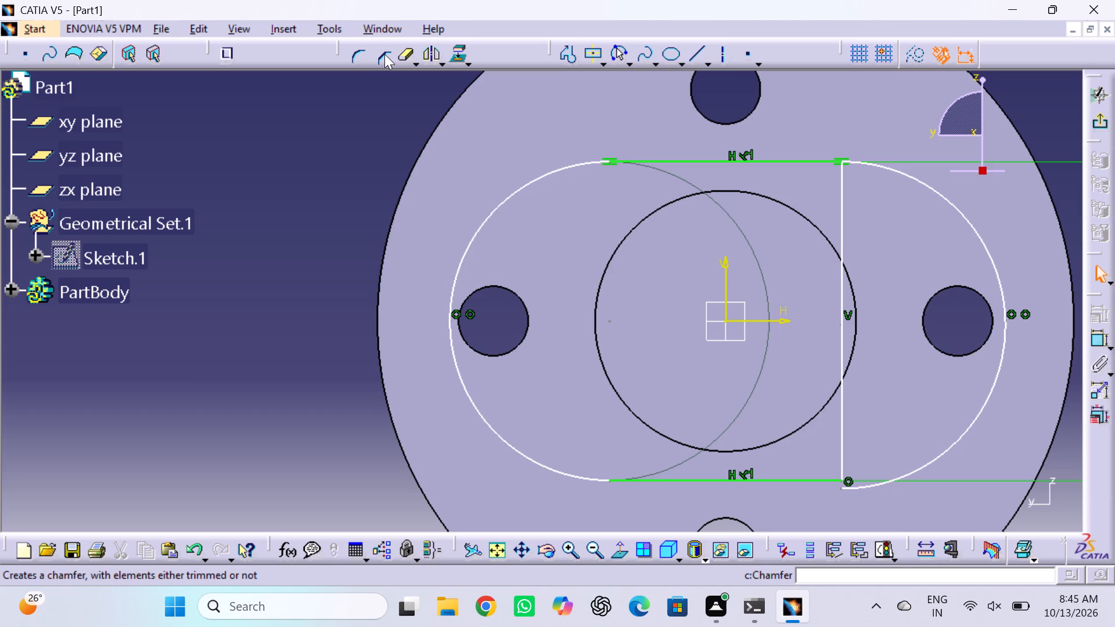
left_click(404, 51)
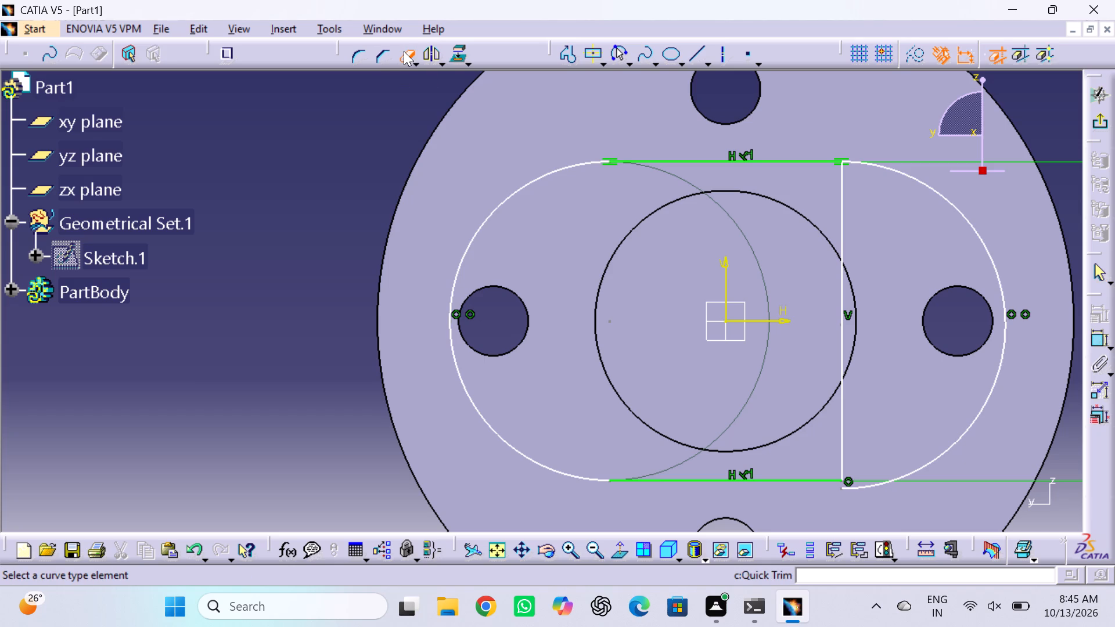
left_click(840, 206)
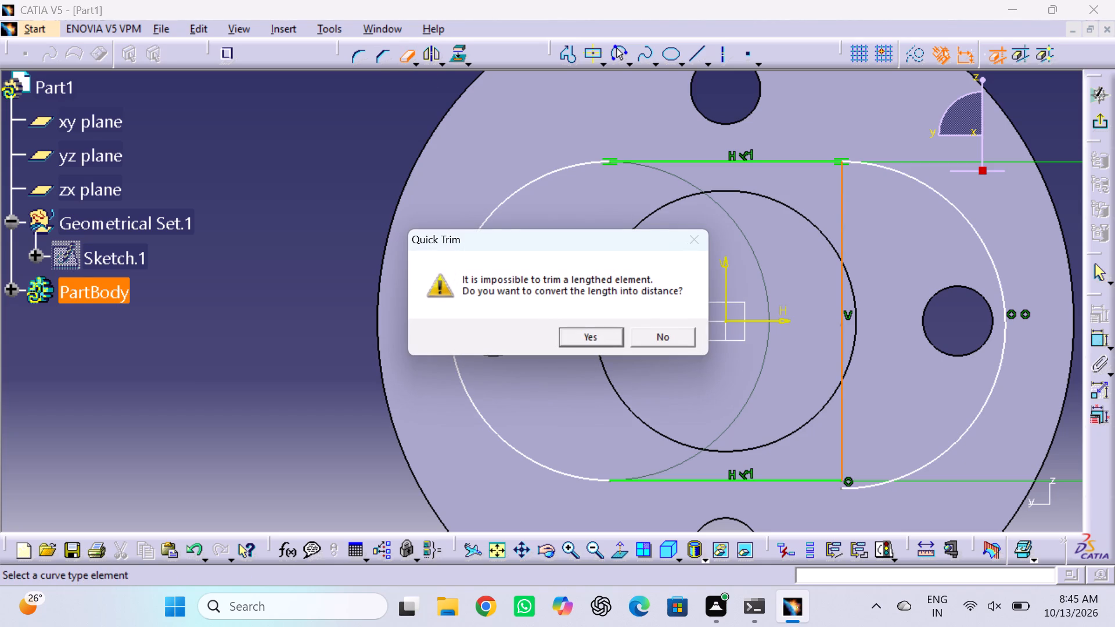
double_click(613, 337)
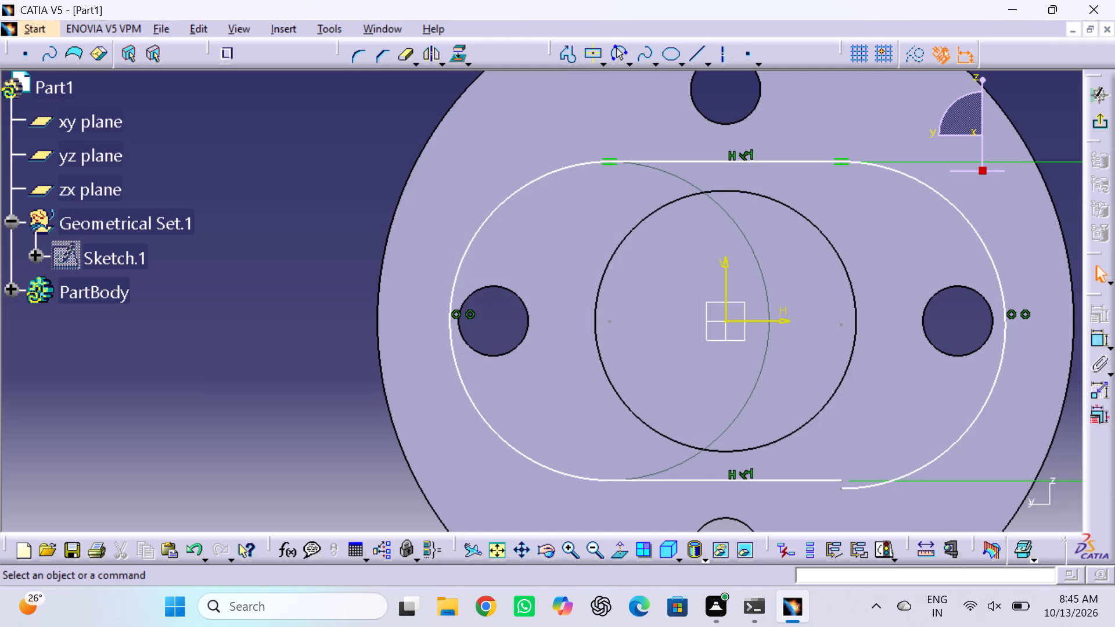
left_click(230, 183)
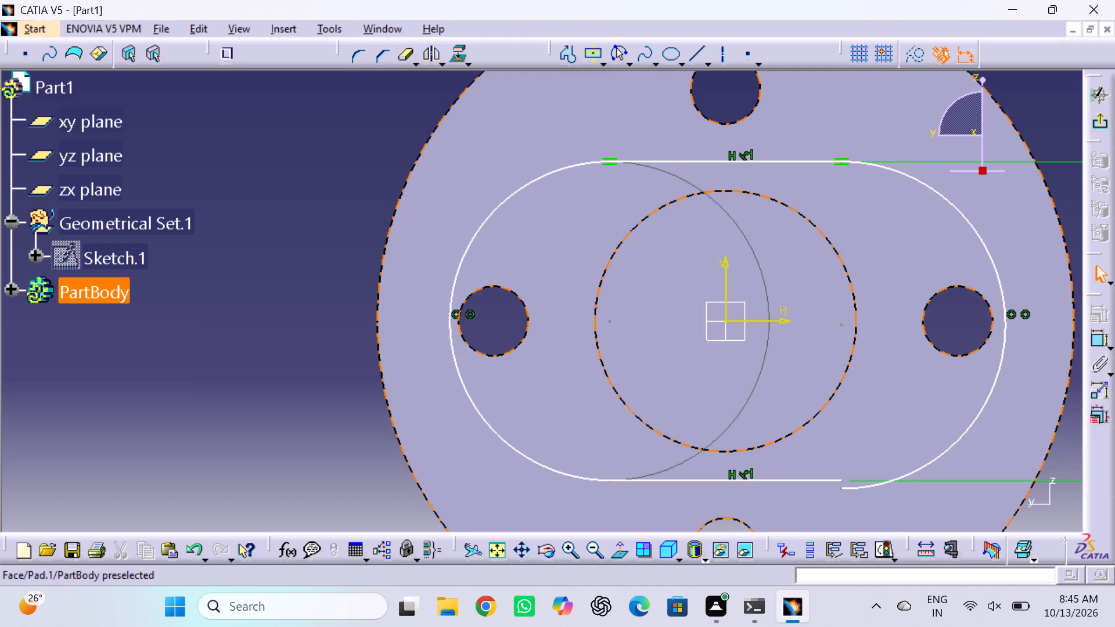
Add a coincidence constraint between the right arc's lower endpoint and the right end of the lower horizontal line.
left_click(572, 549)
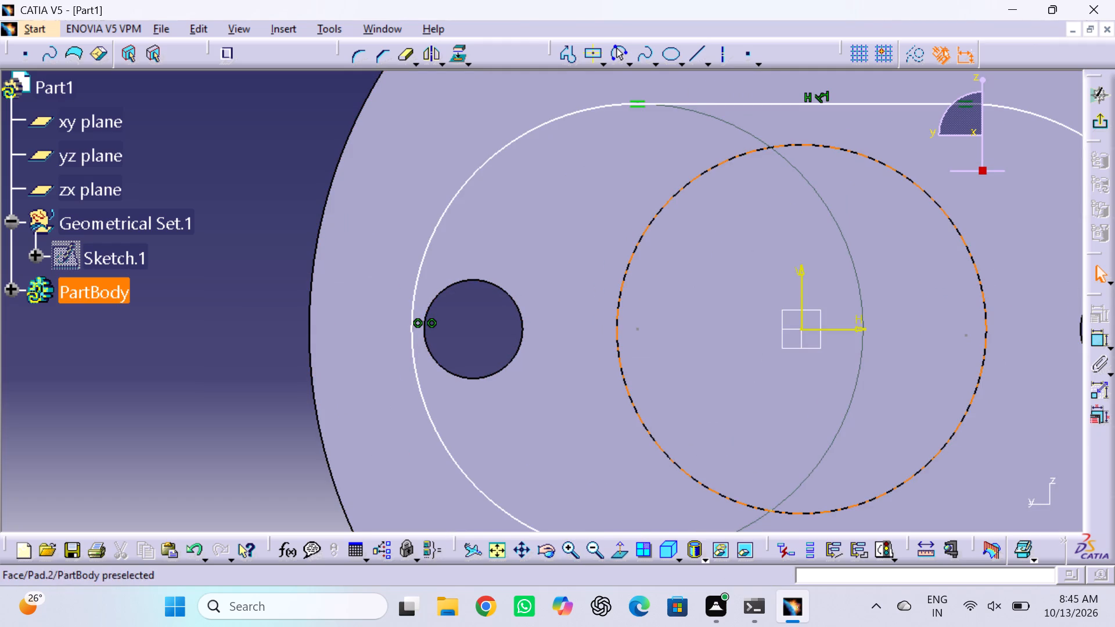
middle_click_drag(739, 377, 424, 247)
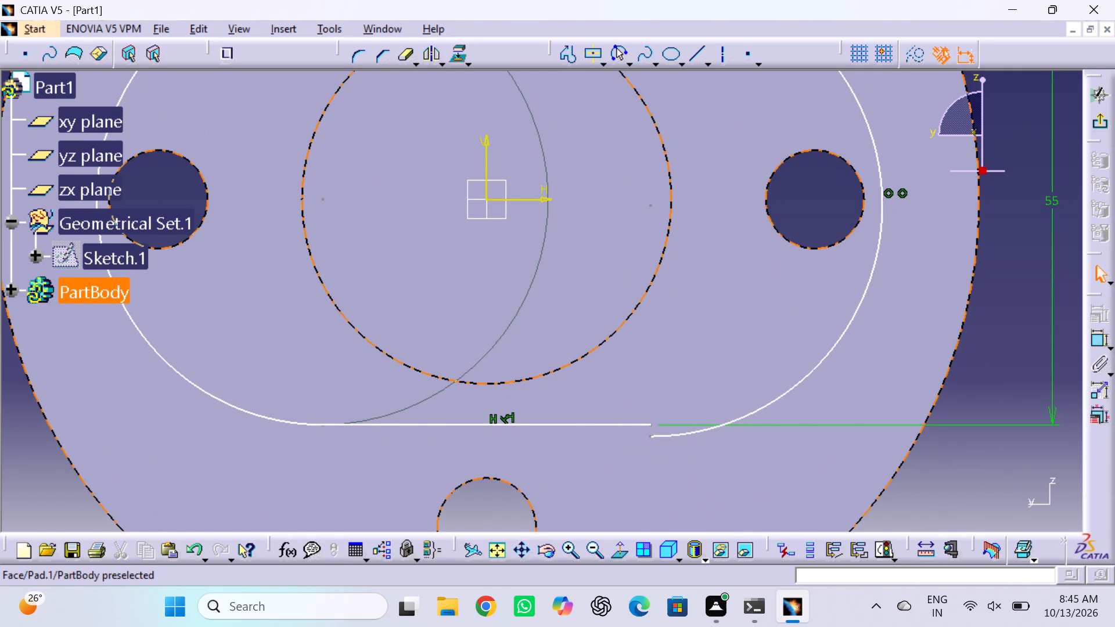
left_click(652, 436)
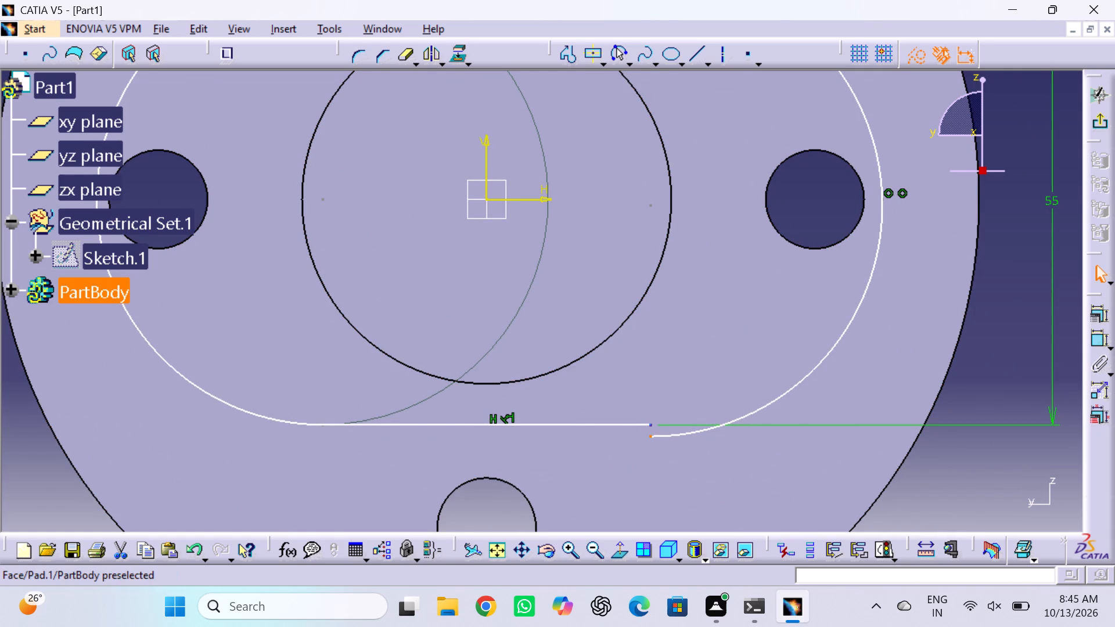
left_click(653, 426, "ctrl")
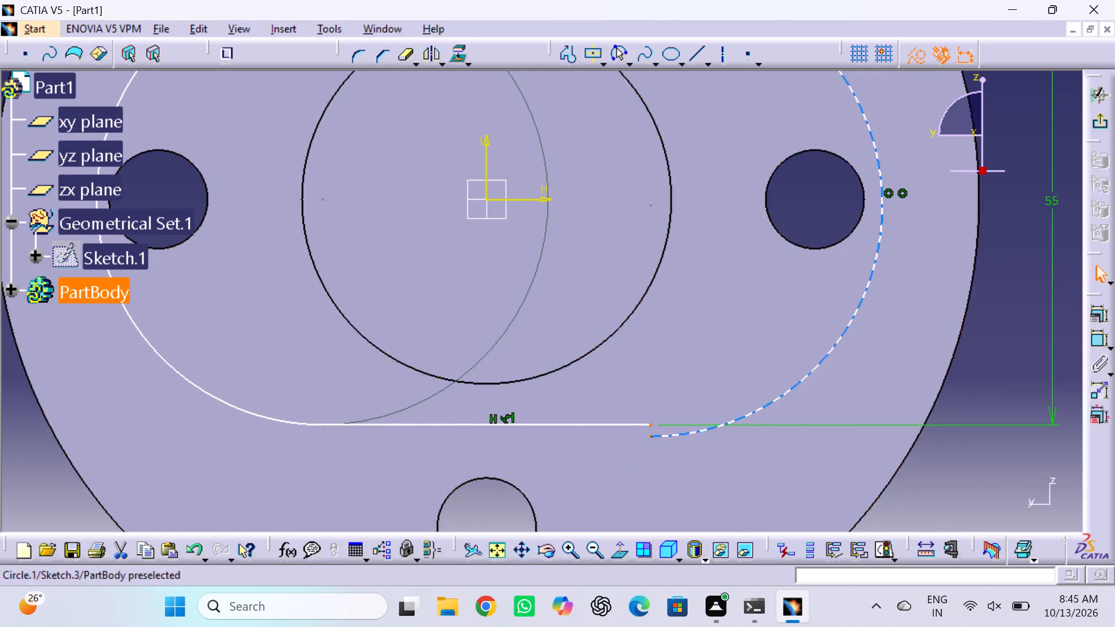
left_click(1102, 316)
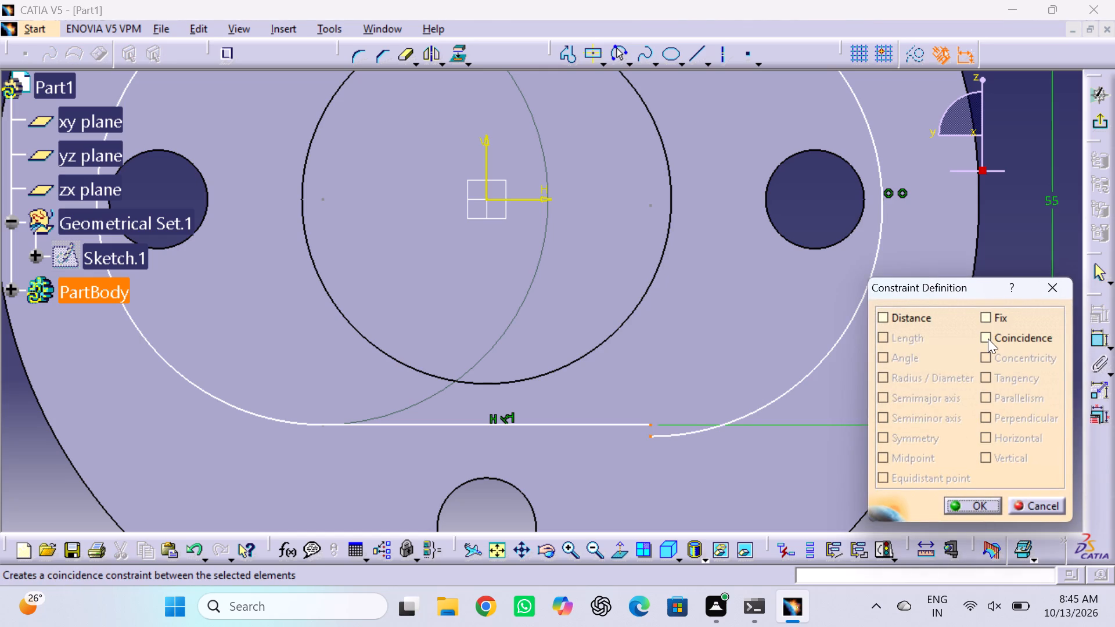
left_click(988, 338)
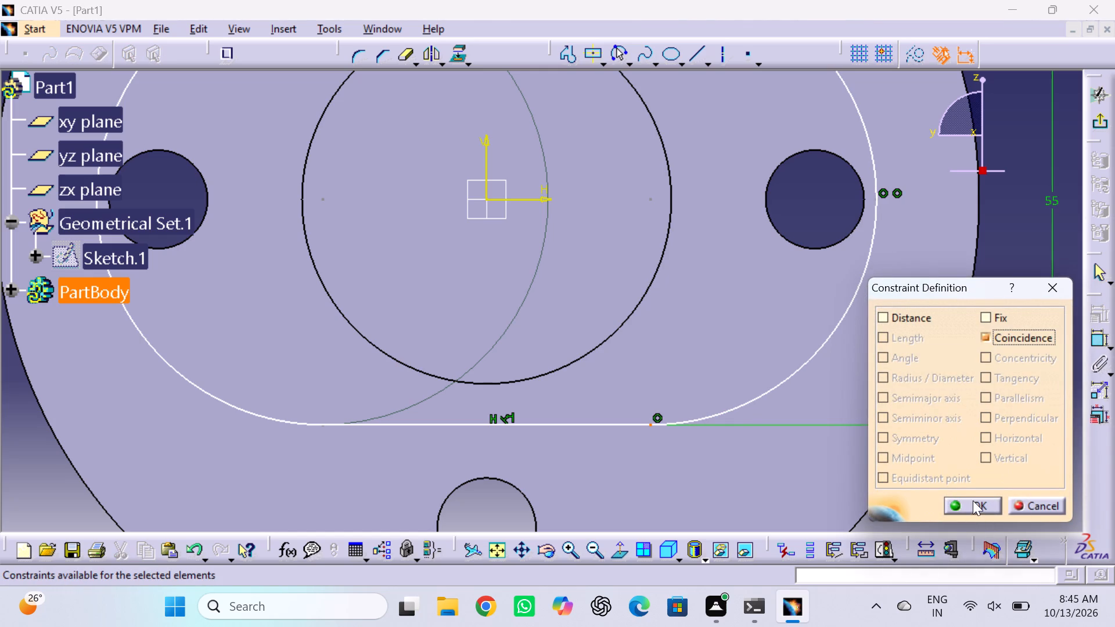
left_click(973, 500)
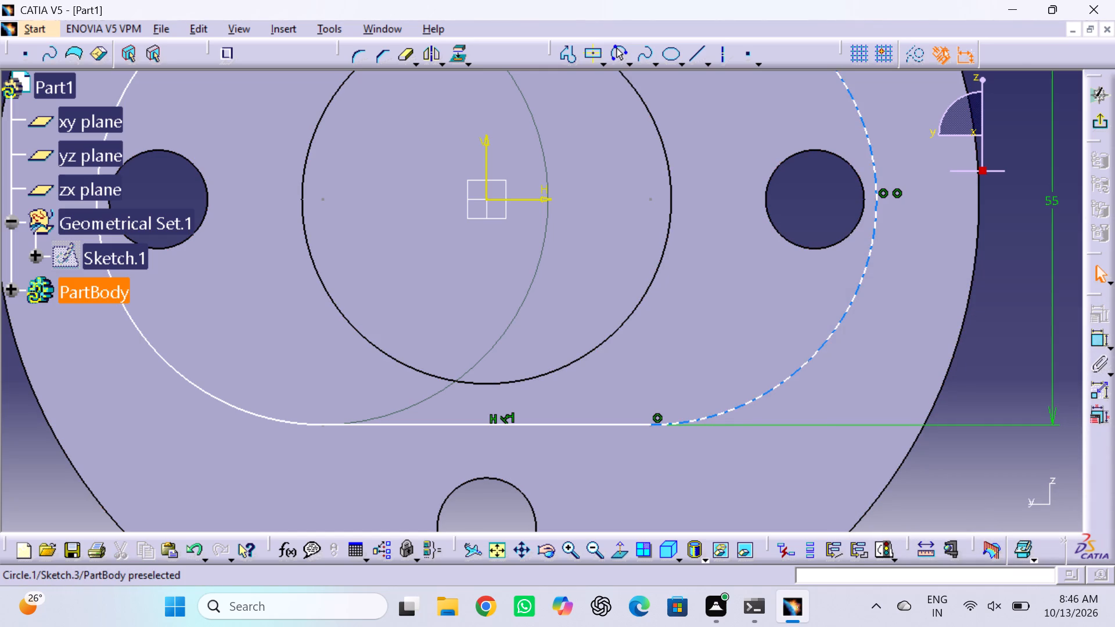
Add a tangency constraint between the right arc and the lower horizontal line.
left_click(762, 395)
left_click(611, 421, "ctrl")
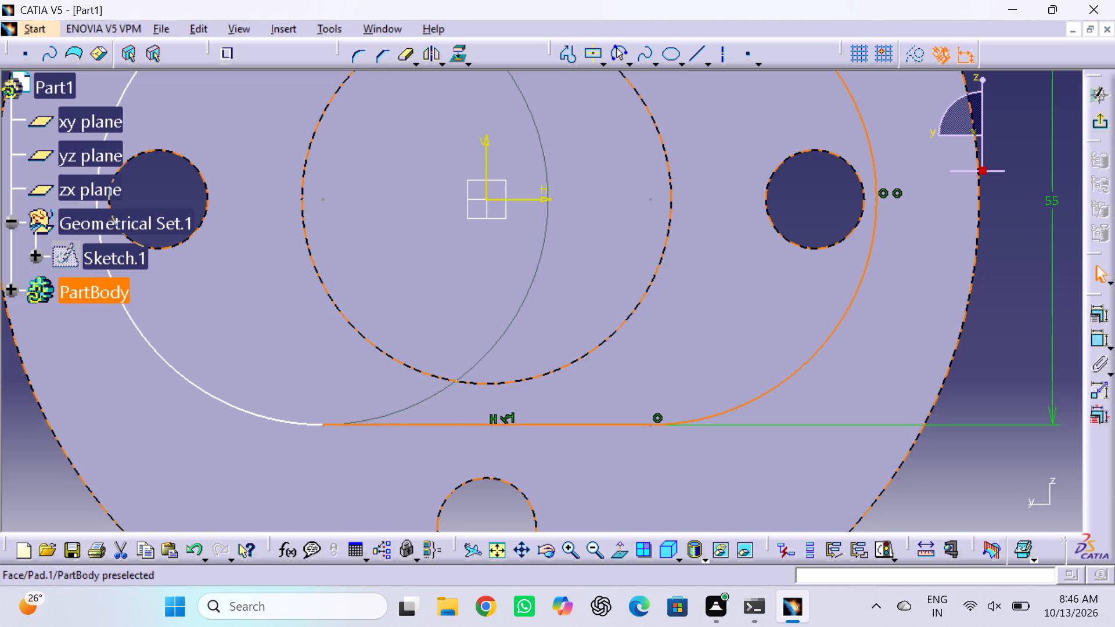
left_click(1095, 313)
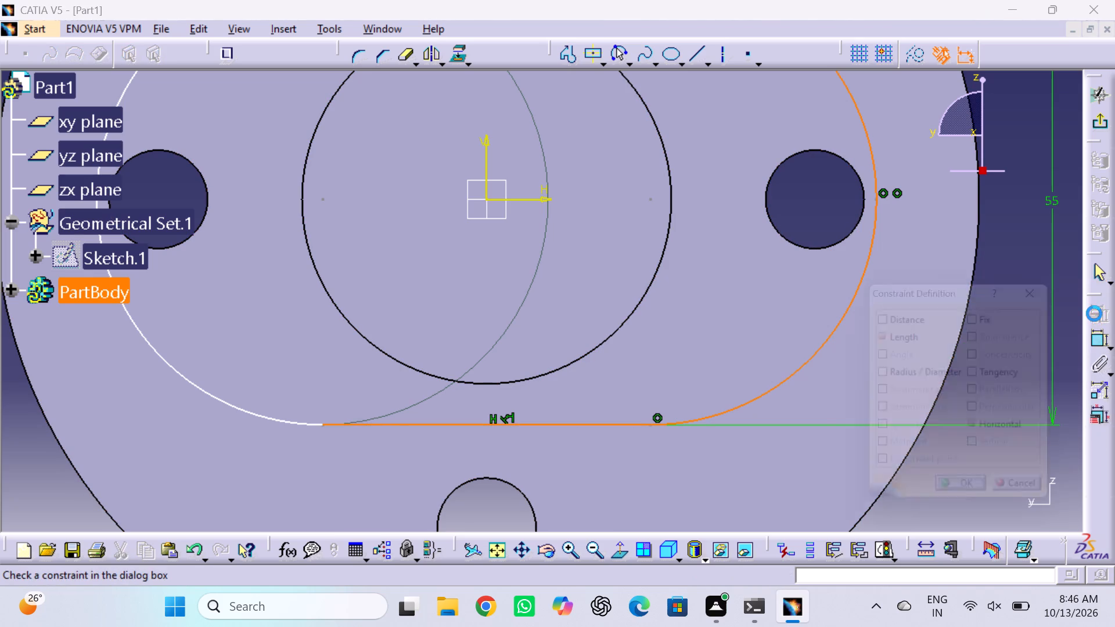
left_click(988, 376)
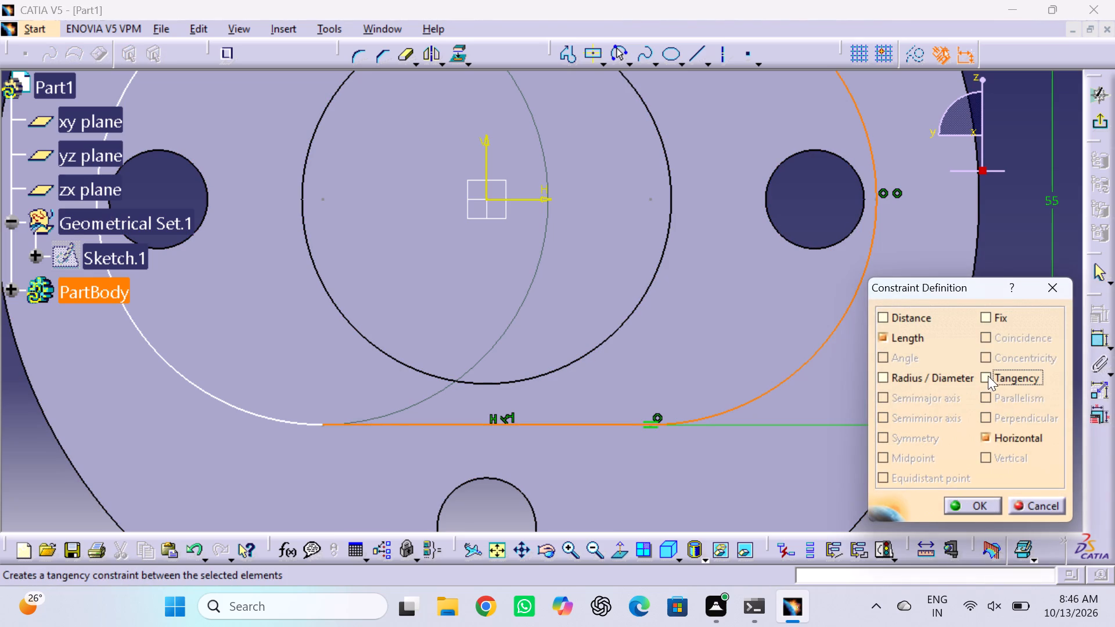
left_click(970, 502)
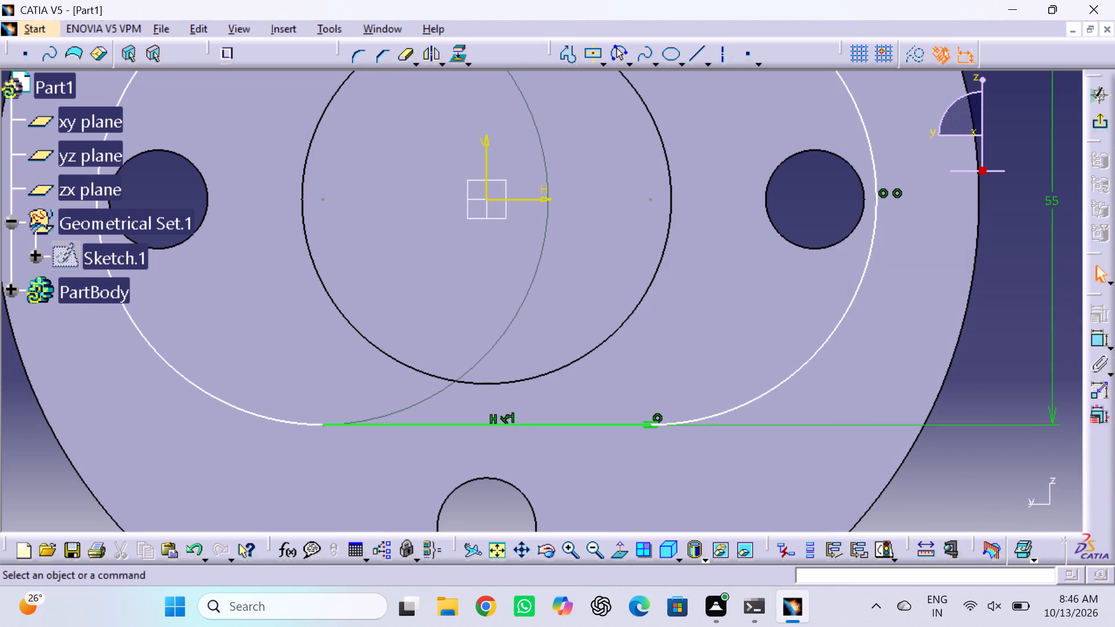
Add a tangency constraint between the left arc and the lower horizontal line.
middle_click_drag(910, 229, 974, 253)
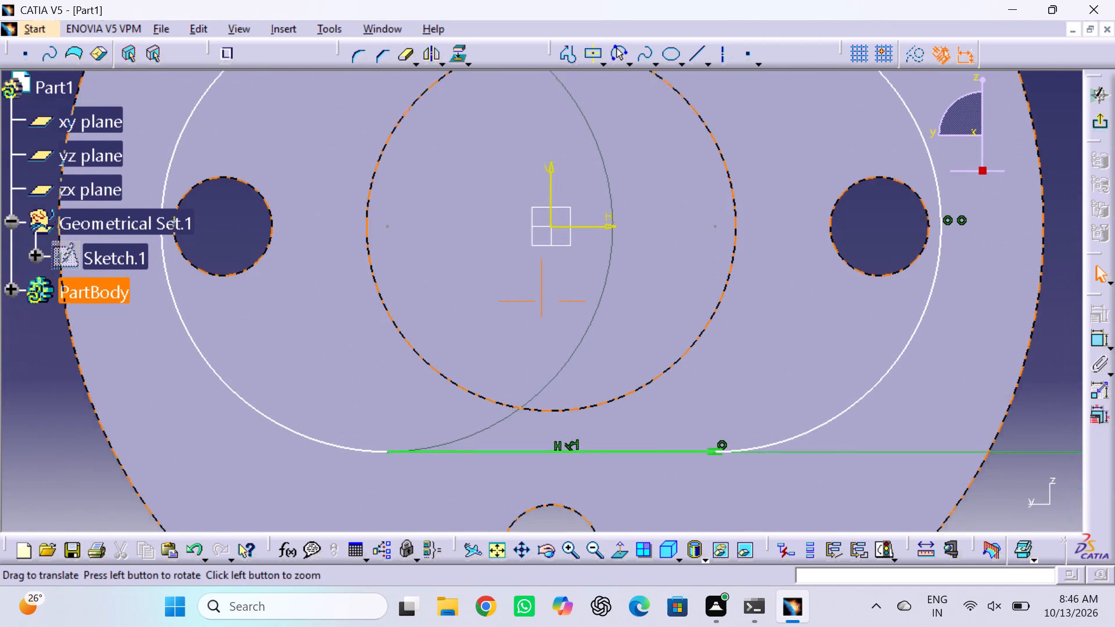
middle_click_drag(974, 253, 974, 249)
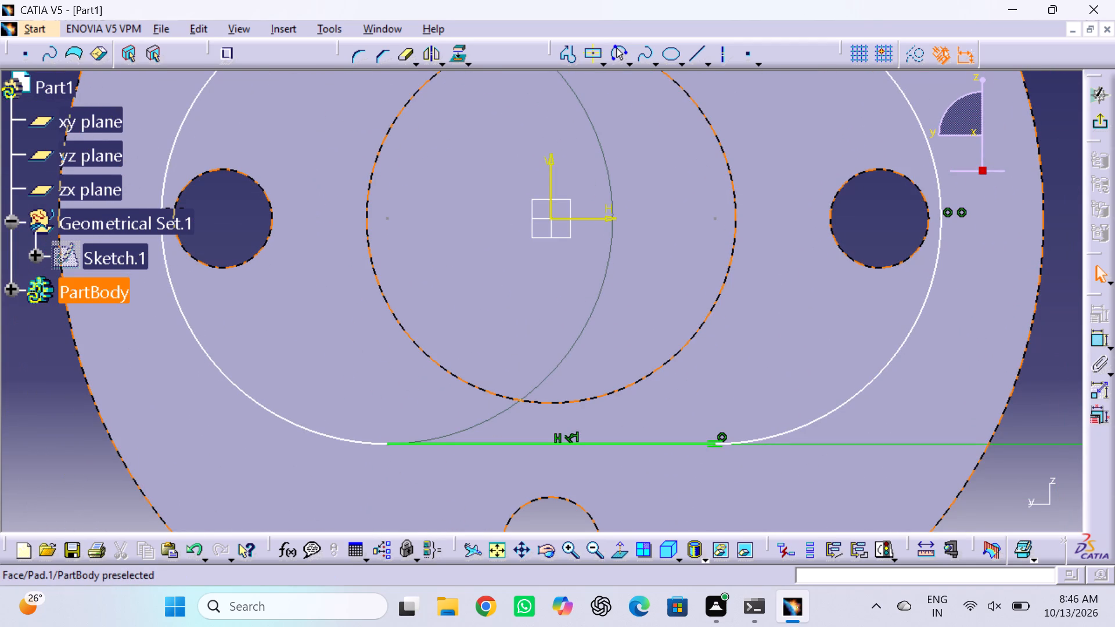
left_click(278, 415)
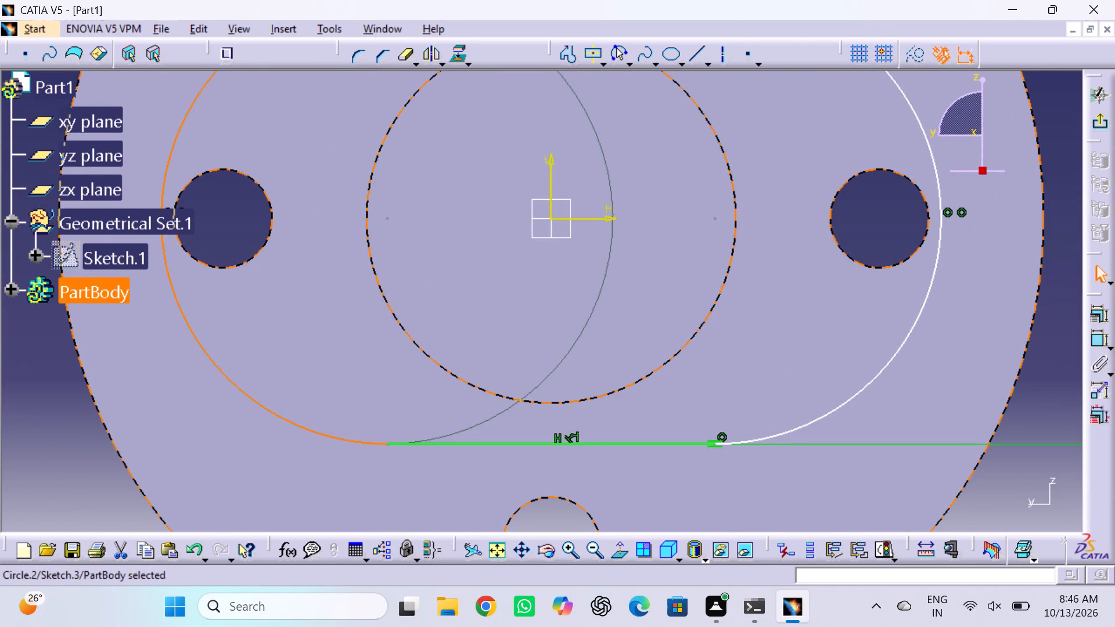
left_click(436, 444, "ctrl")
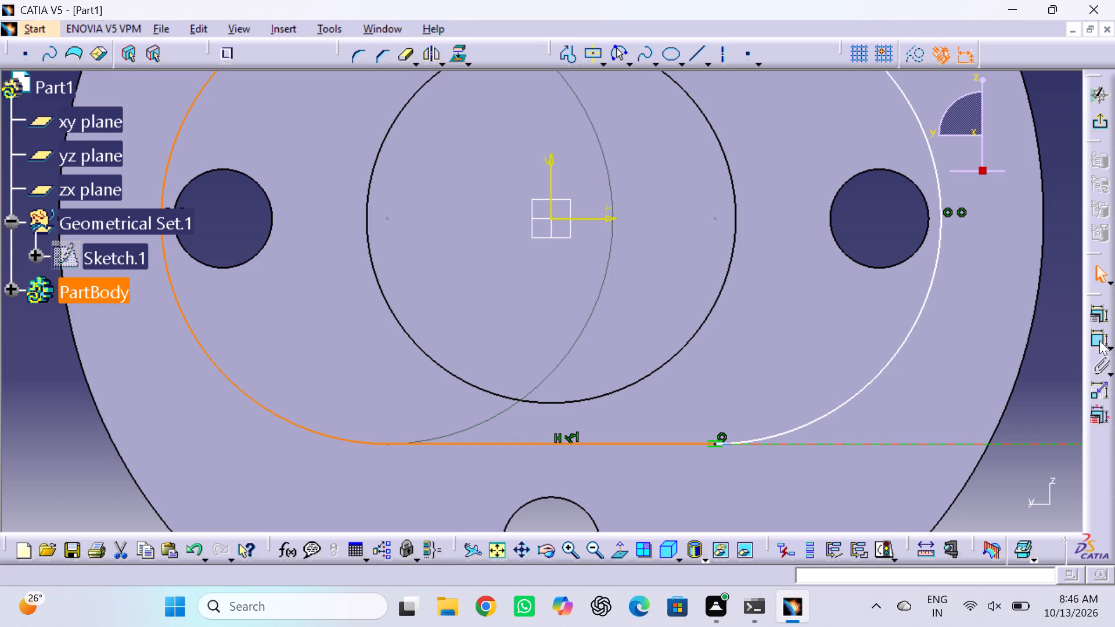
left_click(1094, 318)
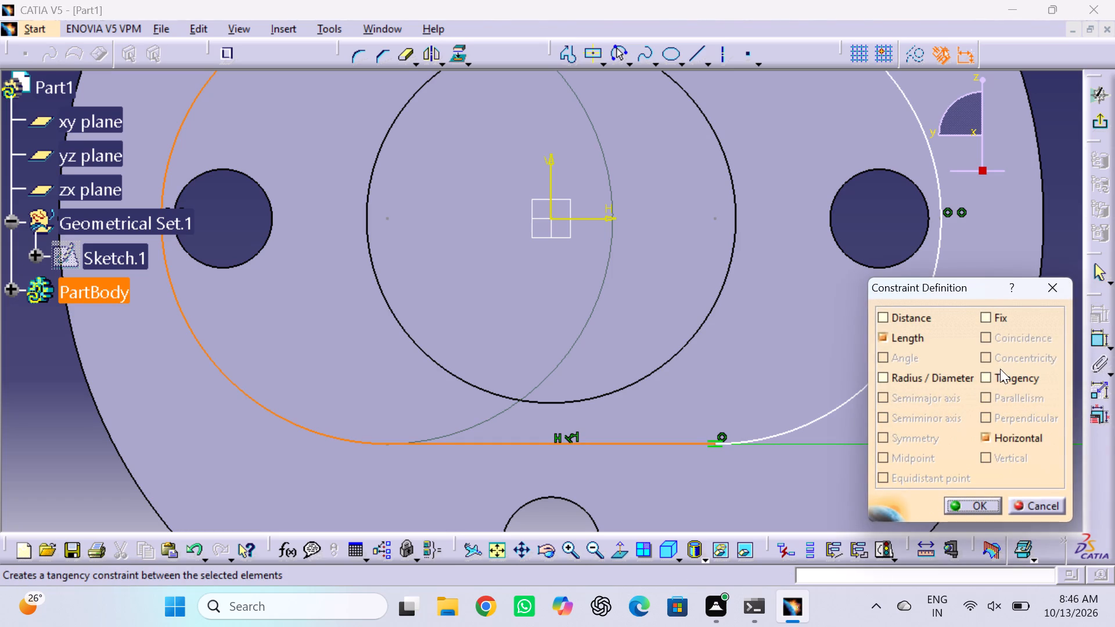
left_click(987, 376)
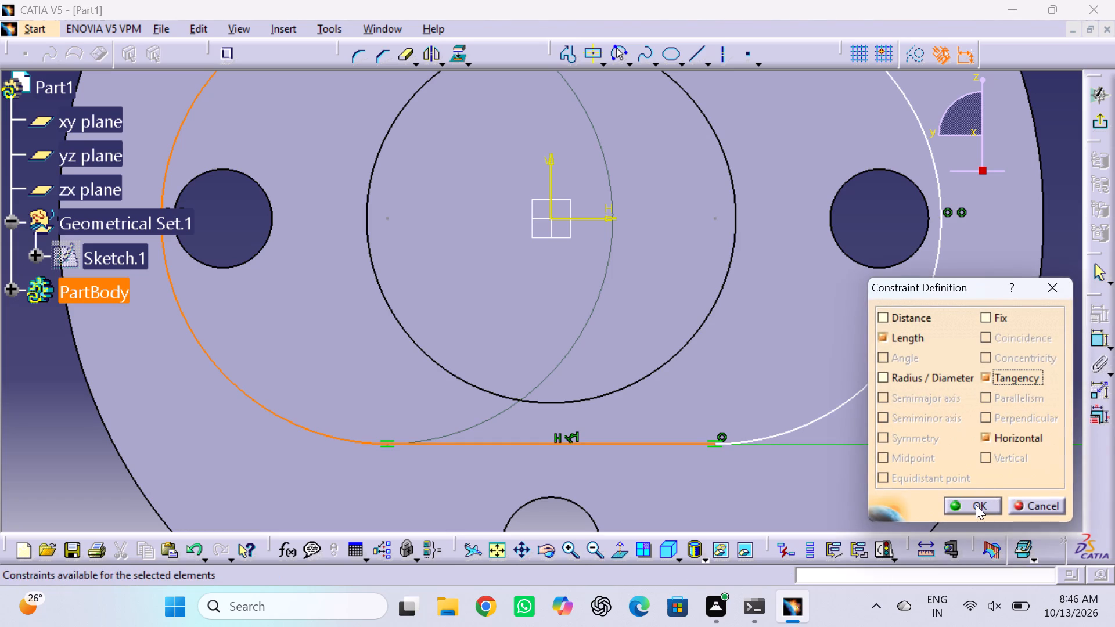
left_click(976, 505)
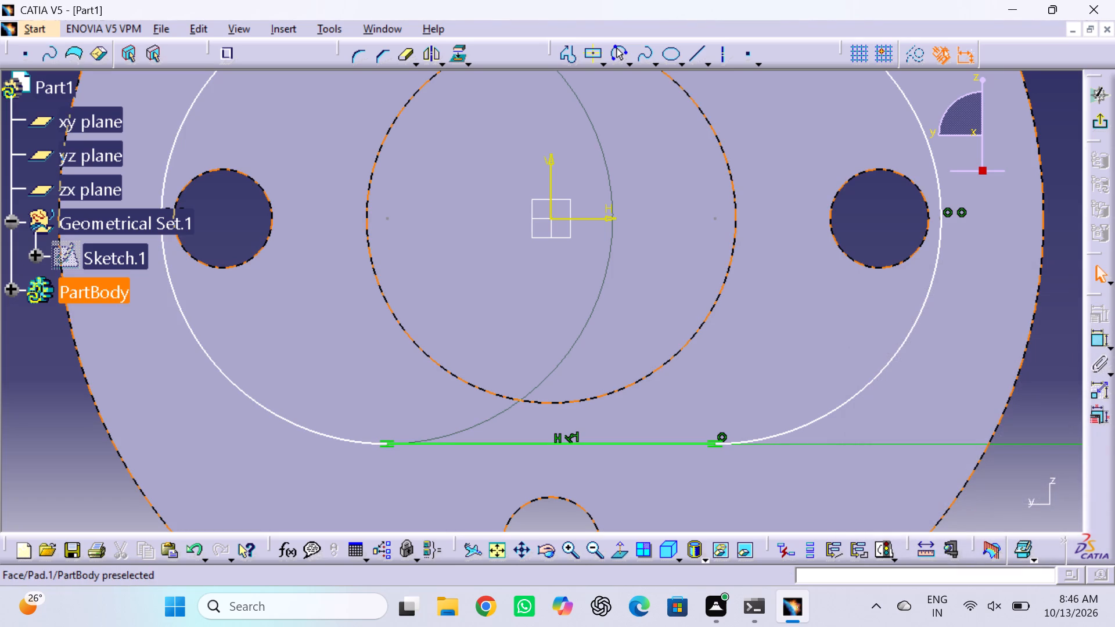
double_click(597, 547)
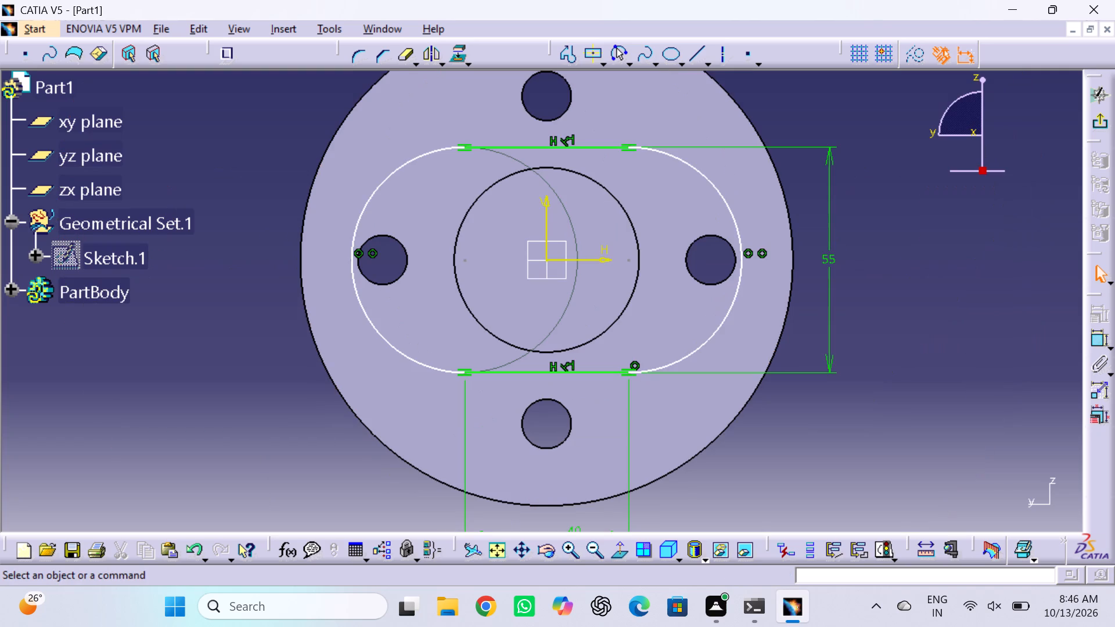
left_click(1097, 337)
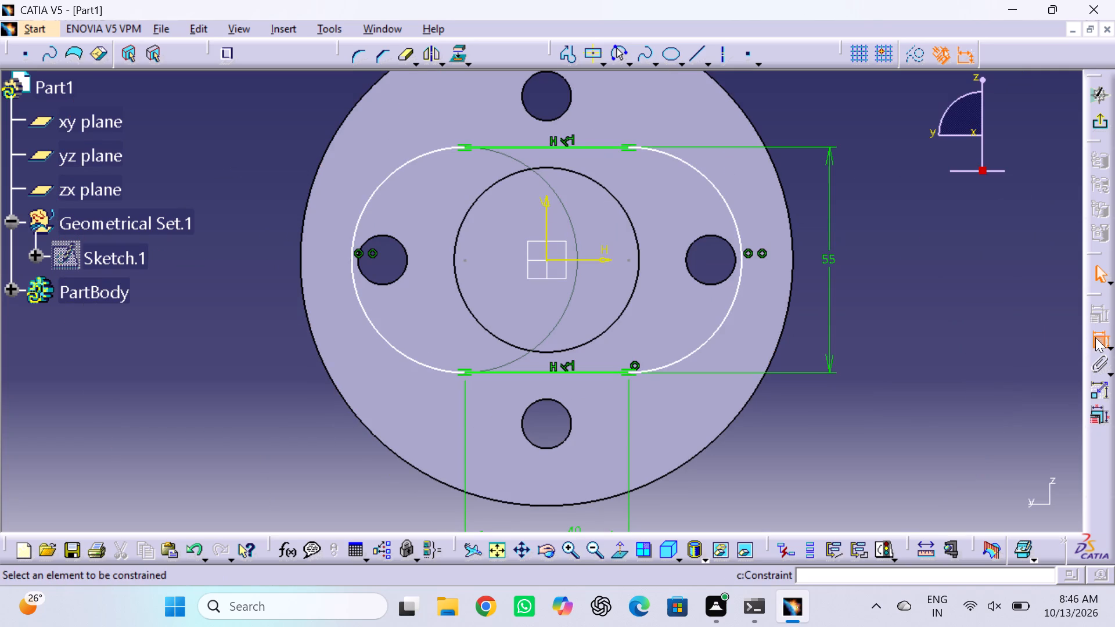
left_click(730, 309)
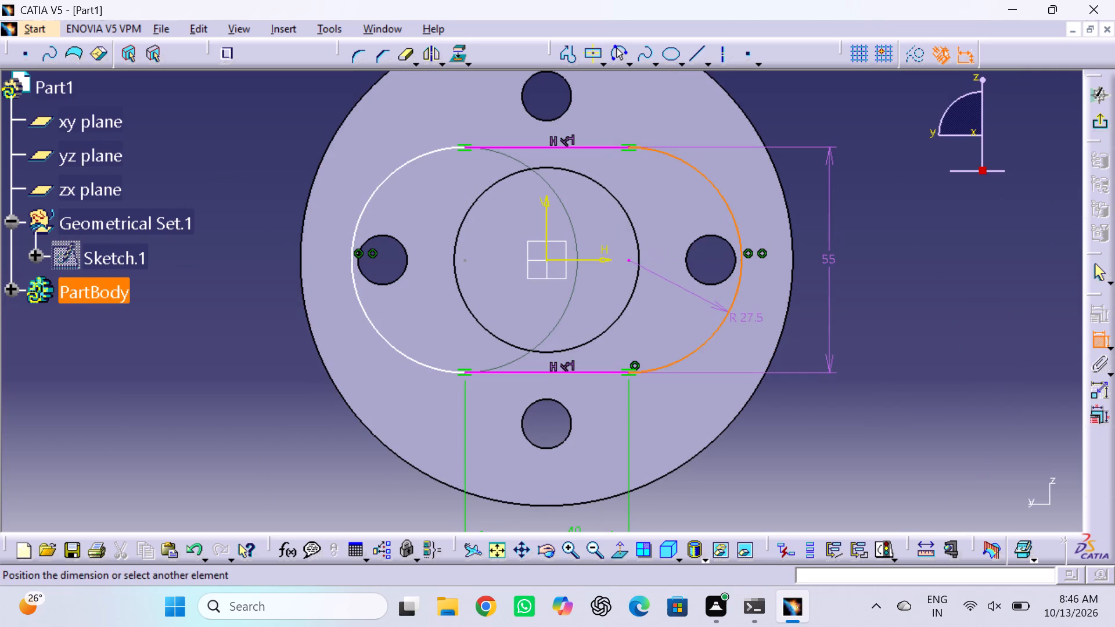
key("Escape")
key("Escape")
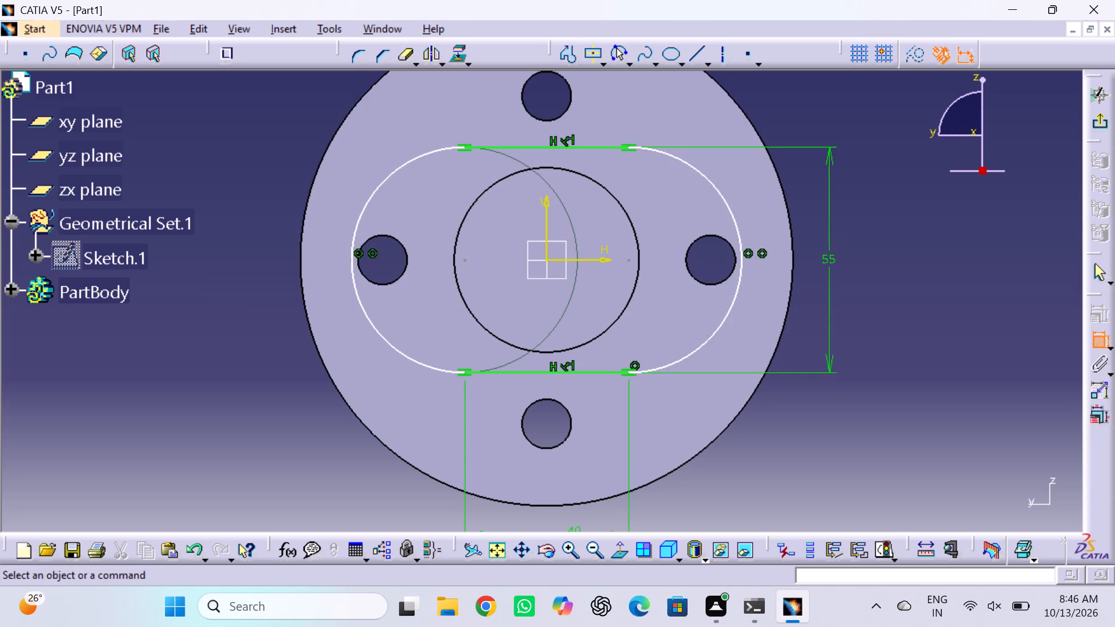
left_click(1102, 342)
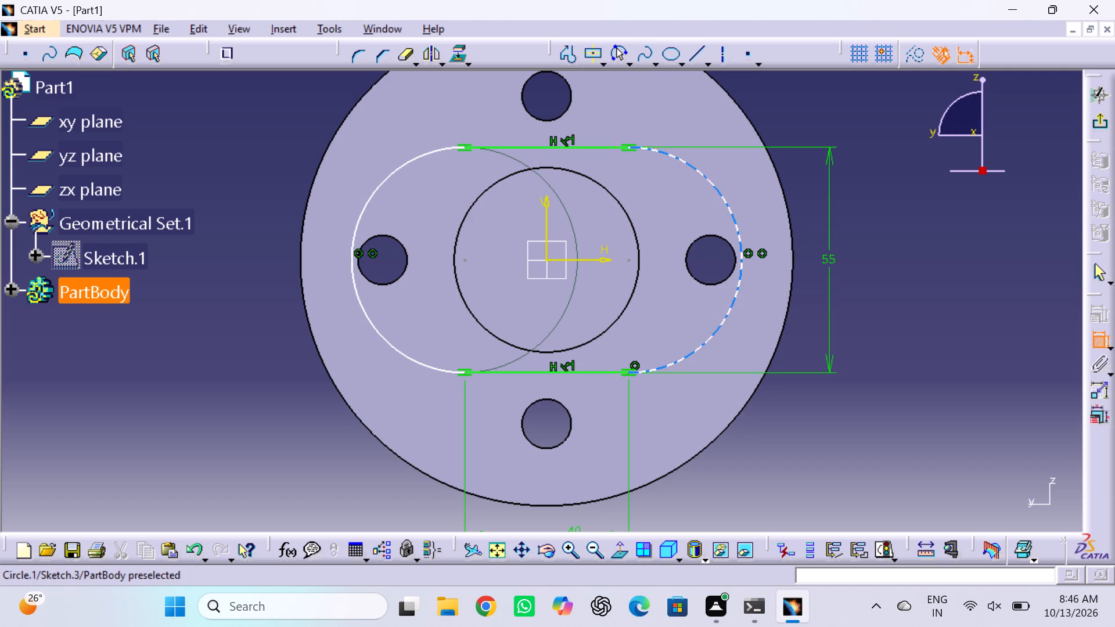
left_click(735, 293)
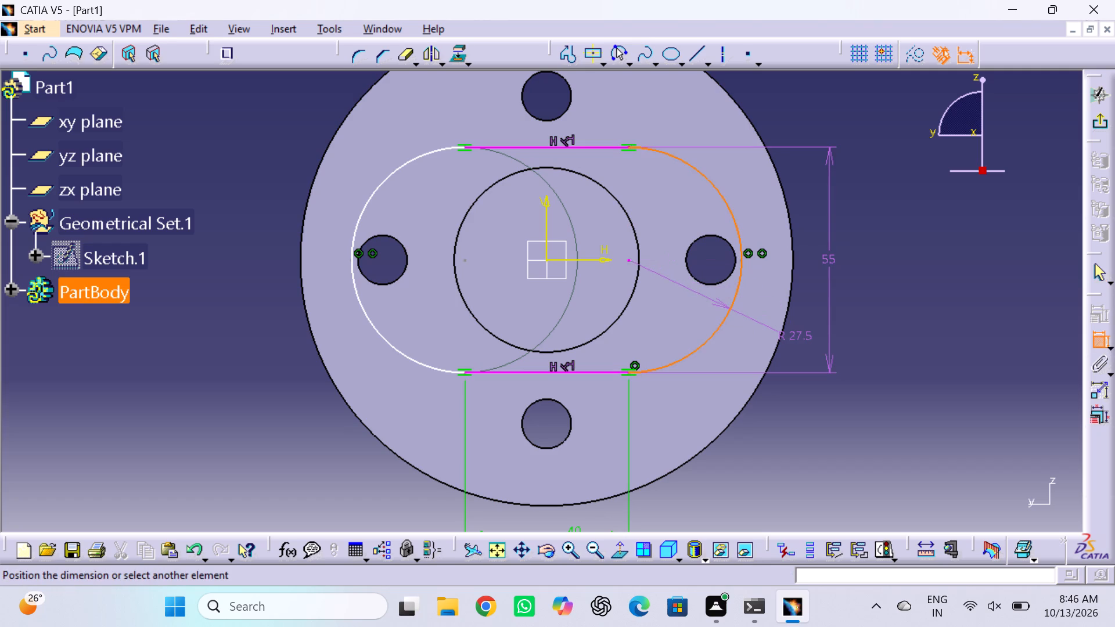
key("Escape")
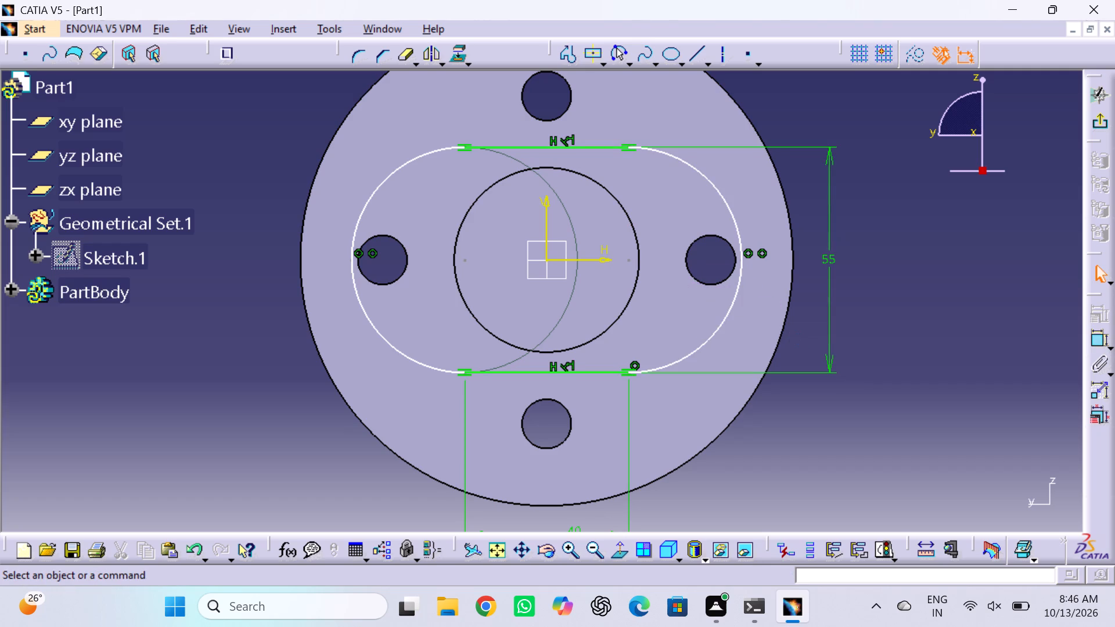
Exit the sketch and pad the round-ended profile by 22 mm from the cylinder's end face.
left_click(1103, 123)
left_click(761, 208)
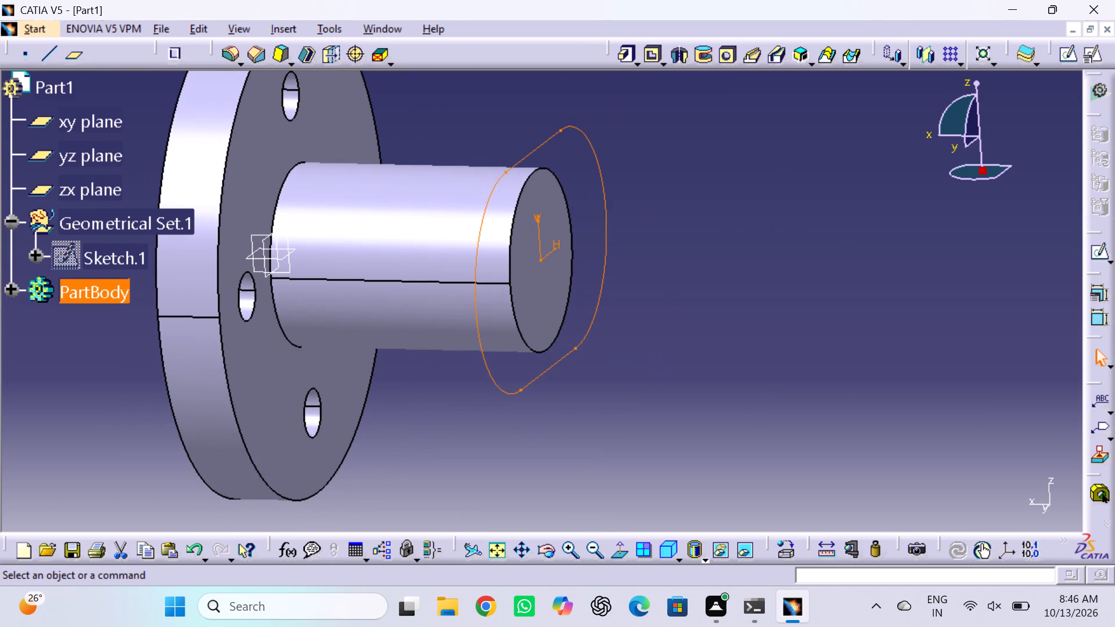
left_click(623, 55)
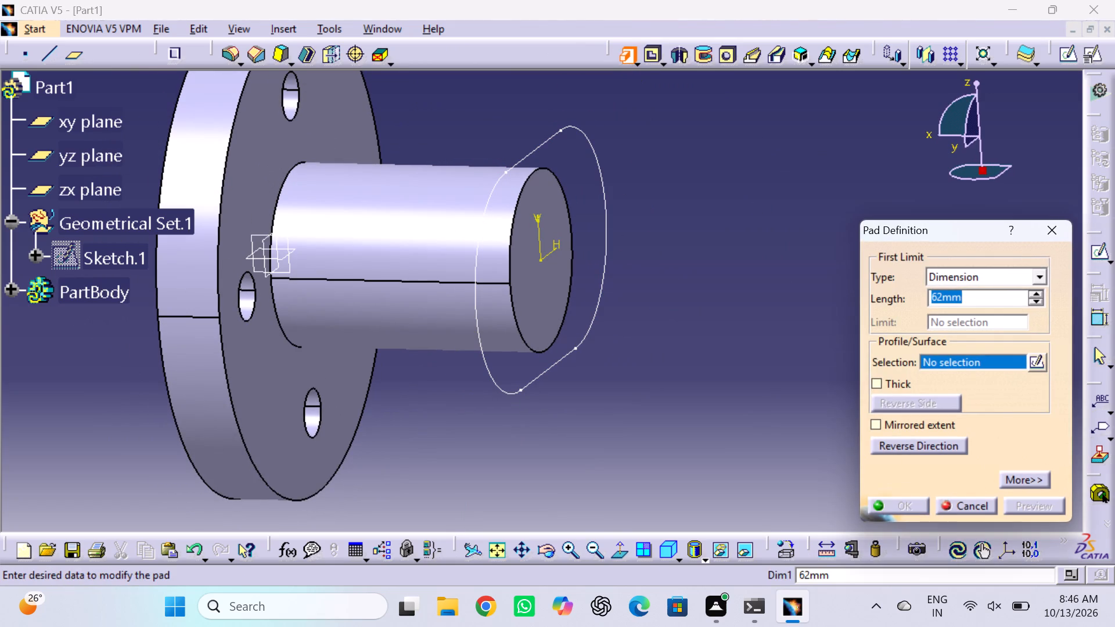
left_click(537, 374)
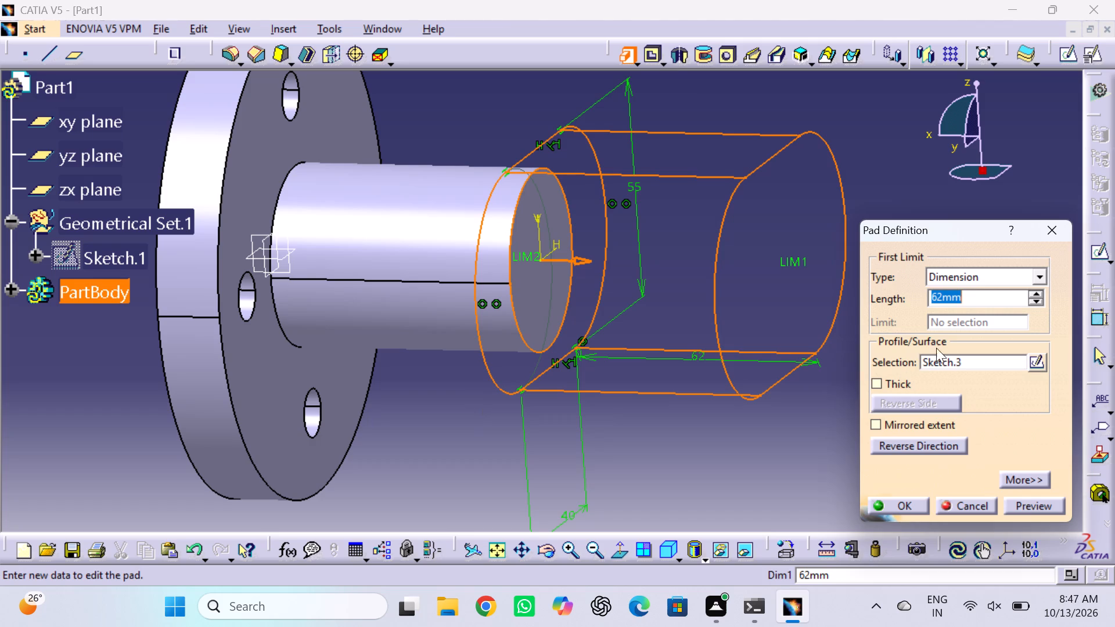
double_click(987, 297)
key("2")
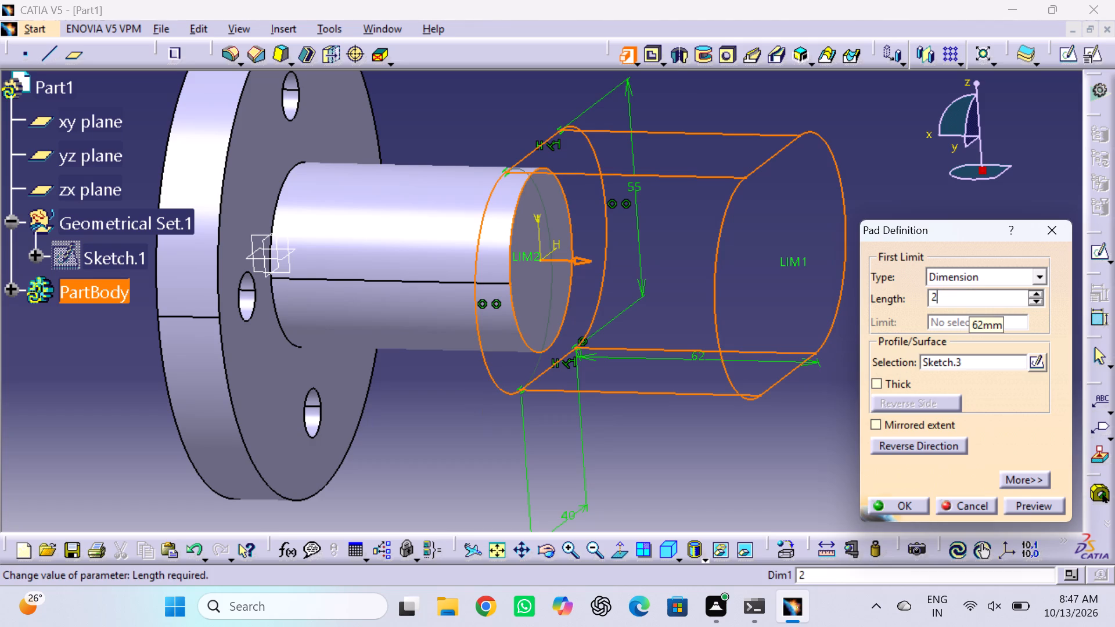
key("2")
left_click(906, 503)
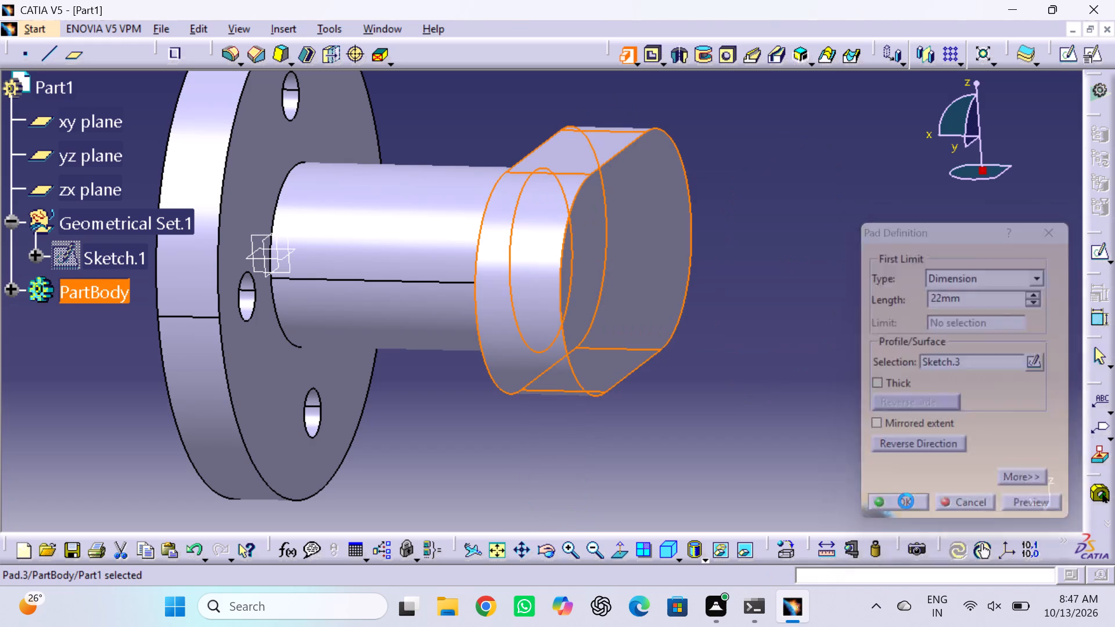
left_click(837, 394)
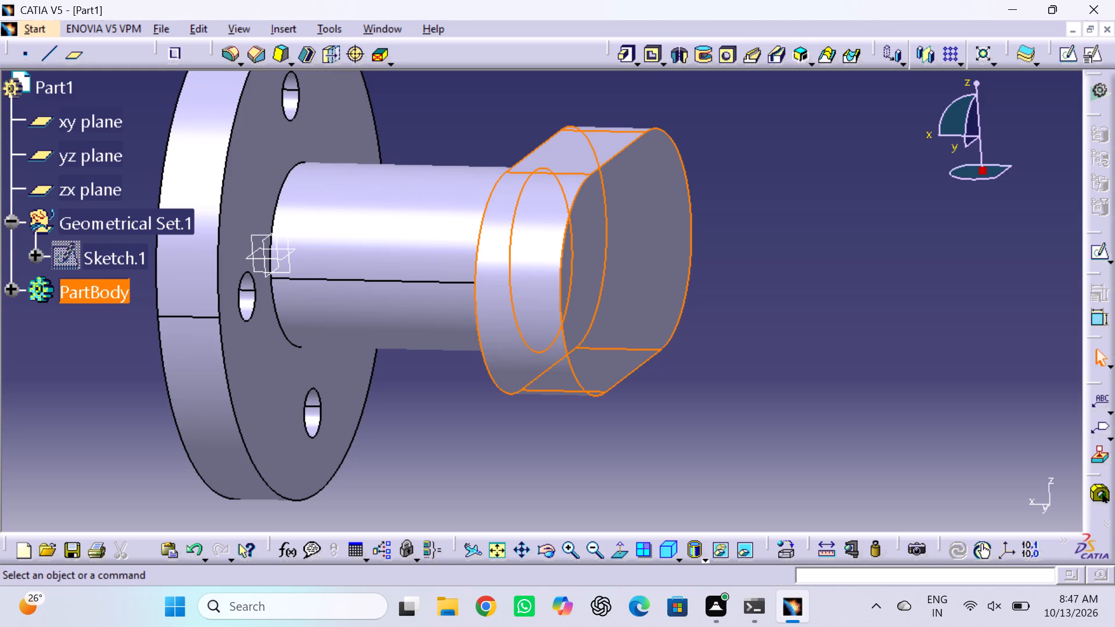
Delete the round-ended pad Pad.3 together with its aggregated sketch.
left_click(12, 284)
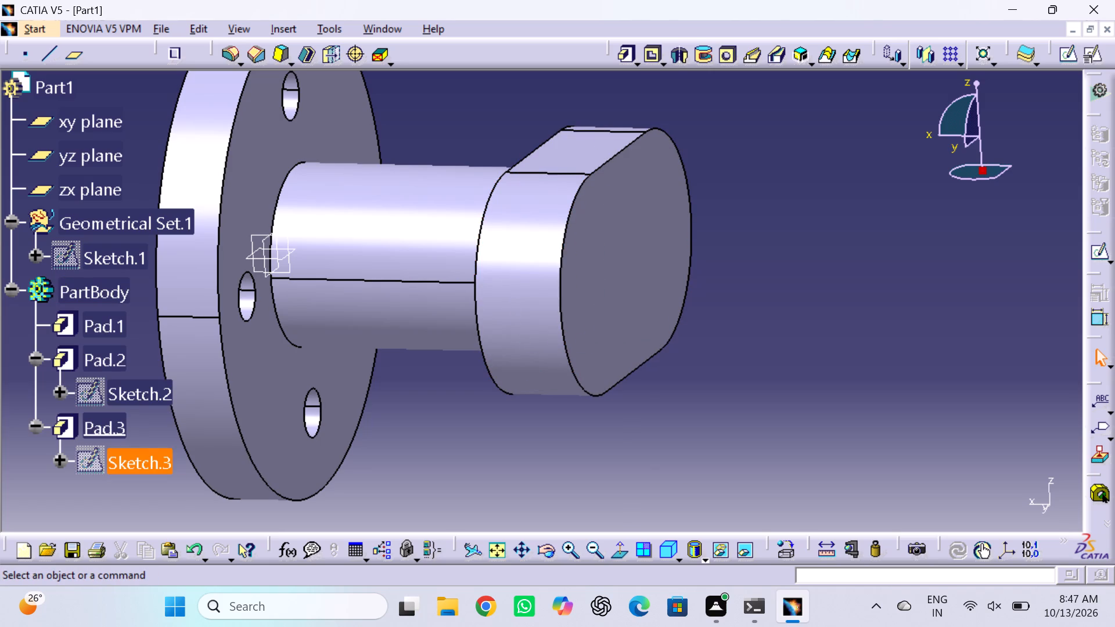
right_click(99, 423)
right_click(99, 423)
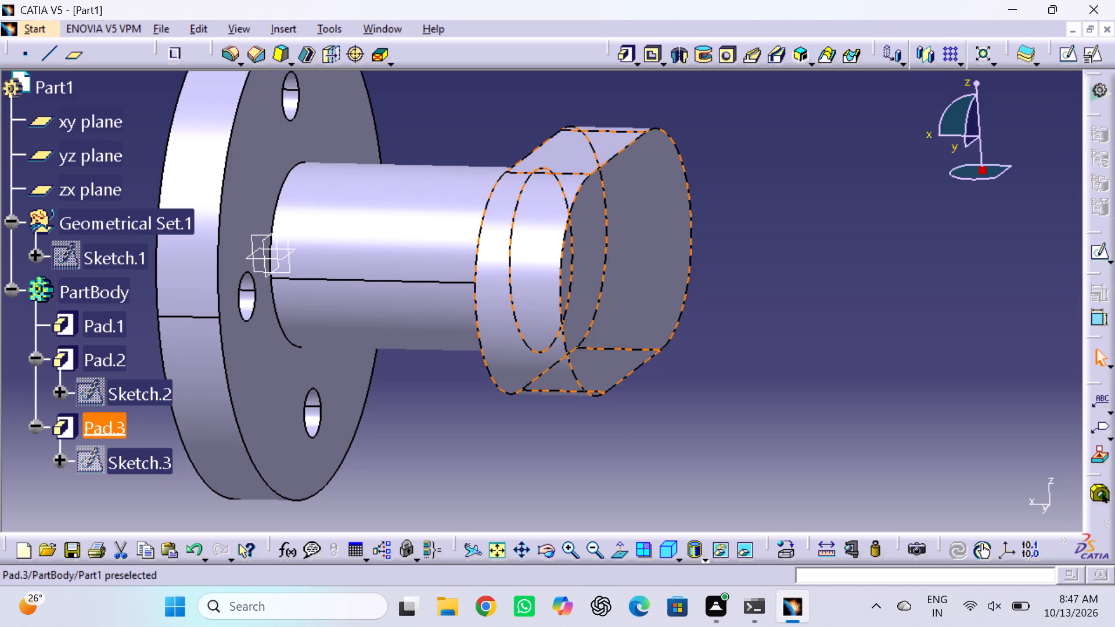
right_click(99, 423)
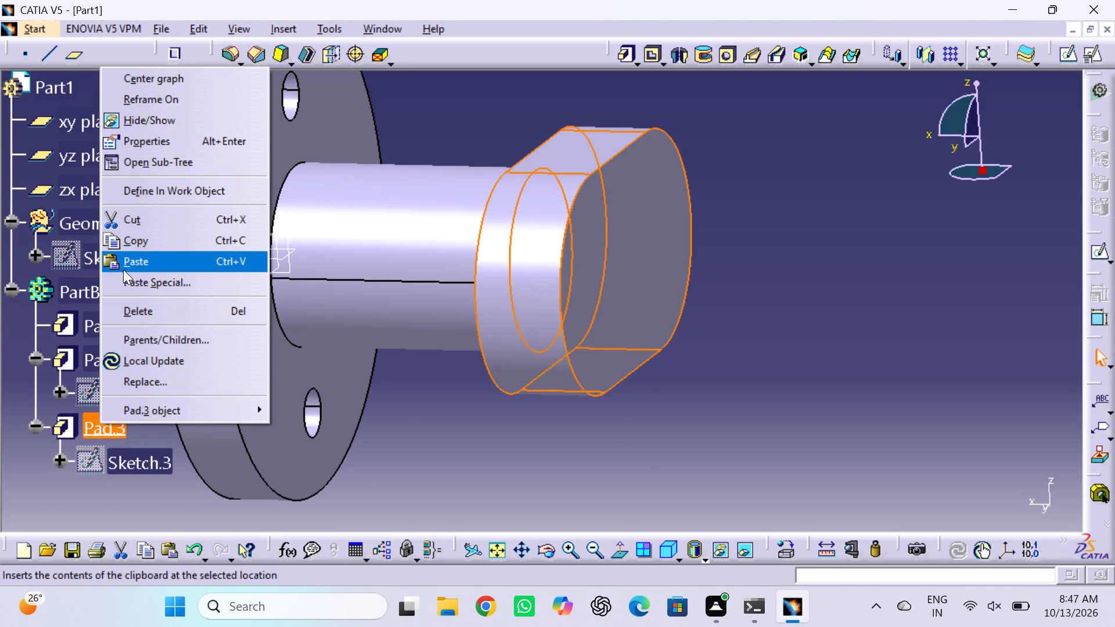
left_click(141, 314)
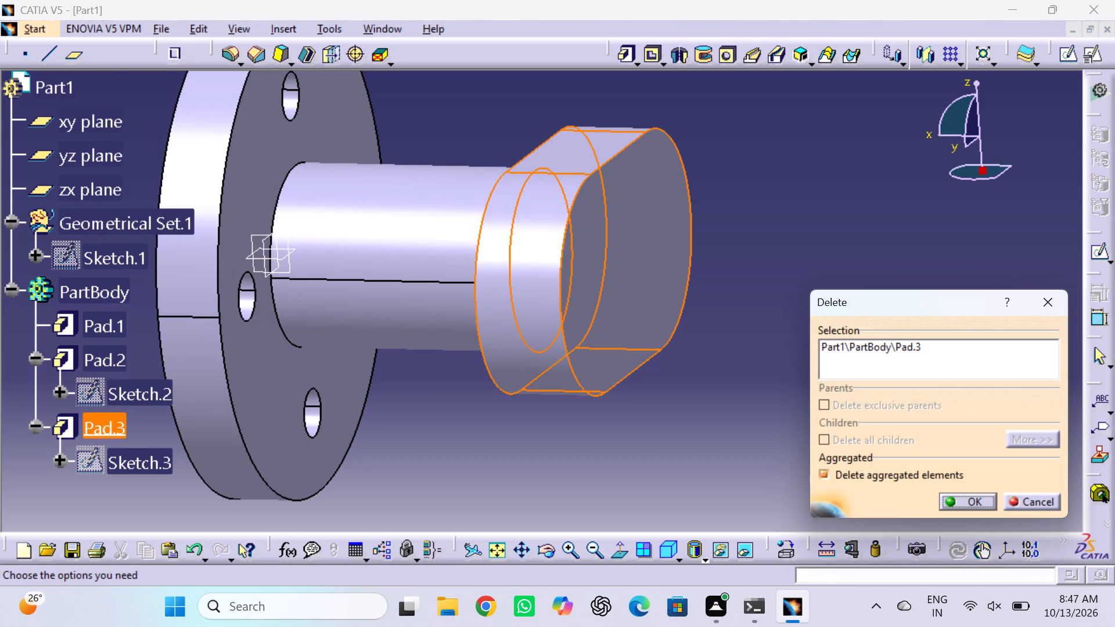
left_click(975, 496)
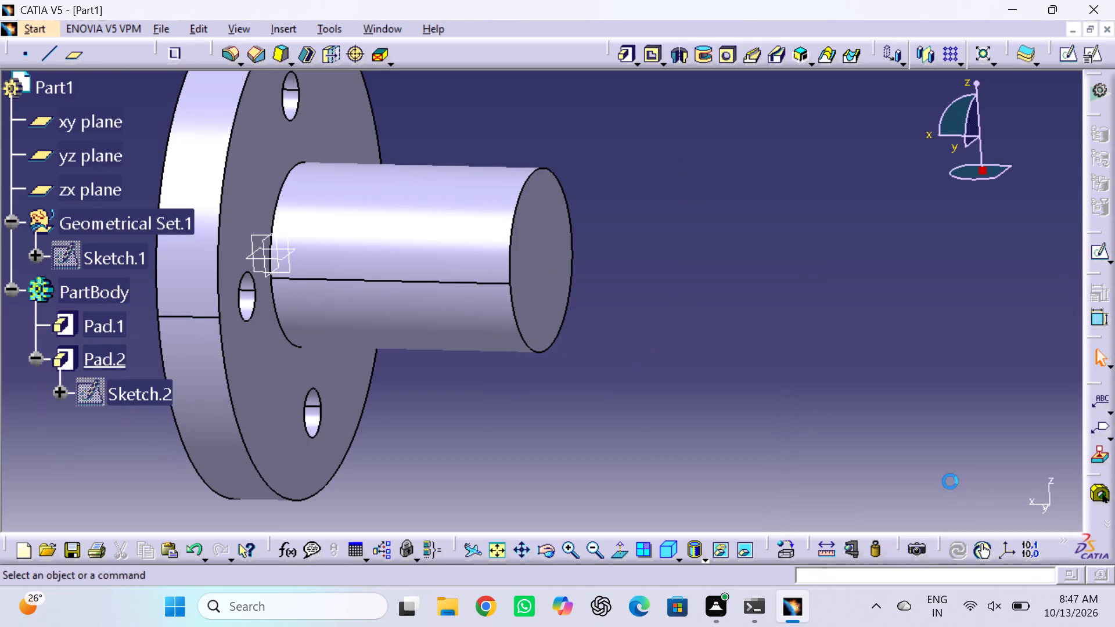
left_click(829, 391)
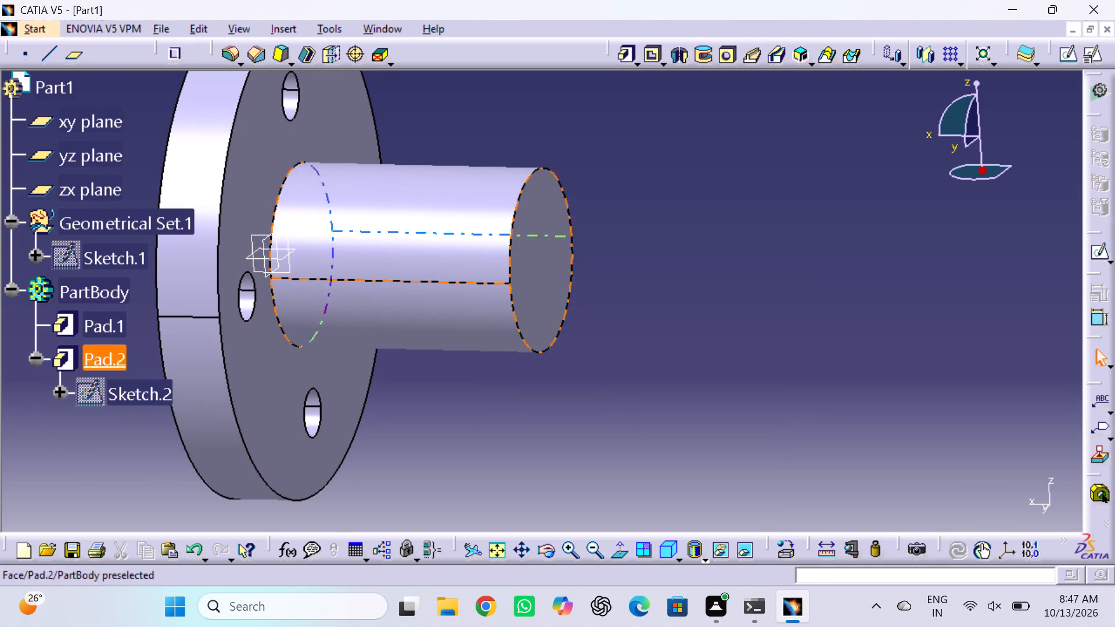
Start a sketch on the cylinder's end face and draw a circle of about 25.6 mm radius centred on the origin.
left_click(533, 272)
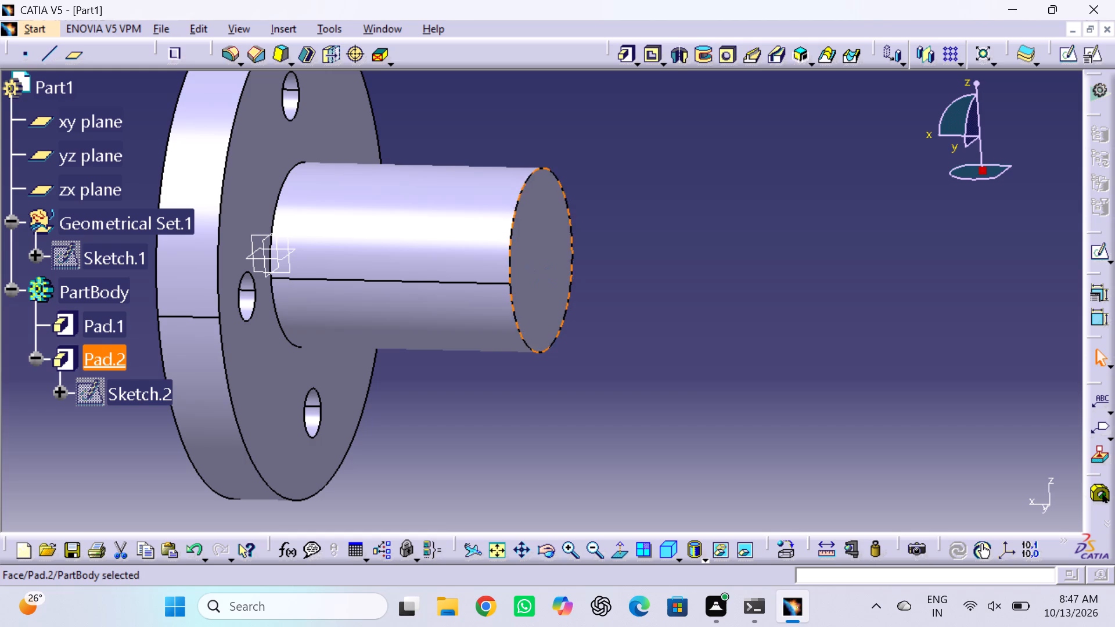
left_click(1067, 56)
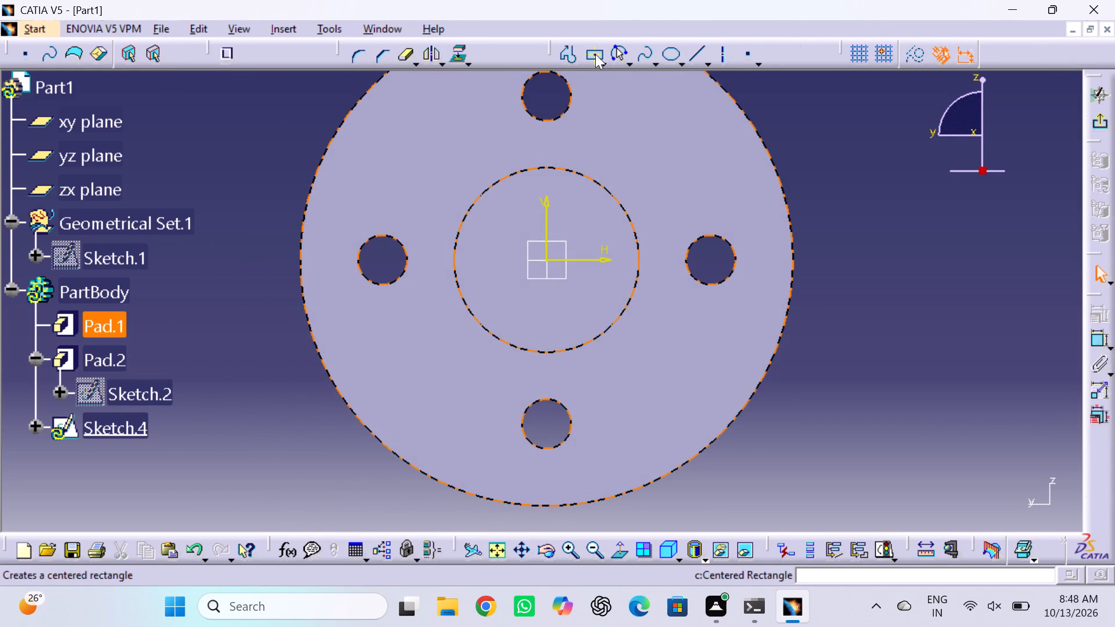
left_click(628, 57)
left_click(651, 80)
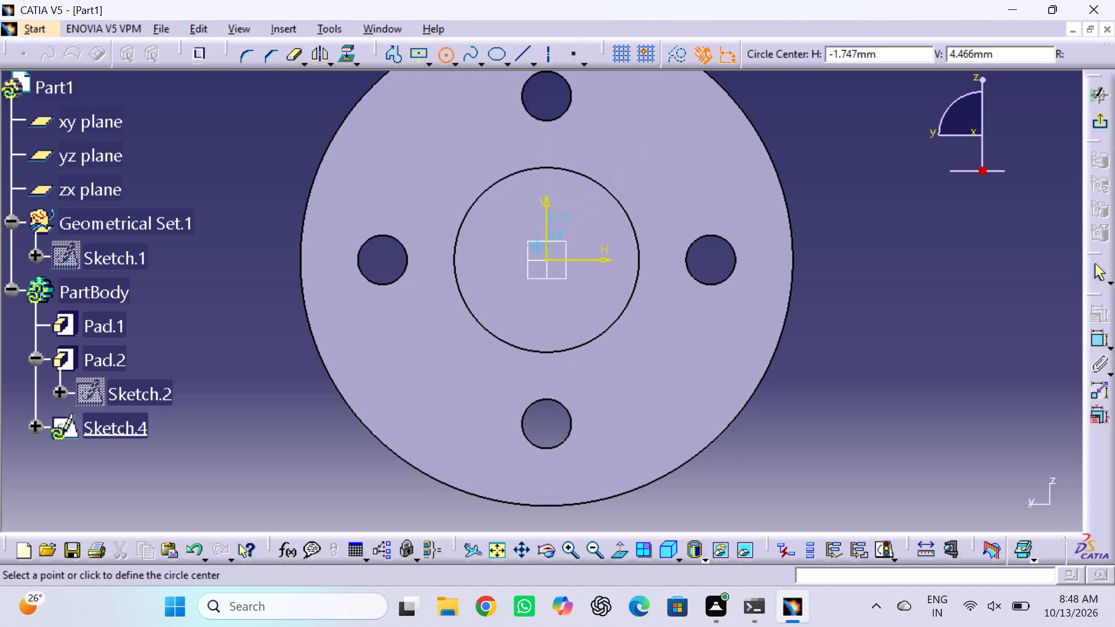
left_click(548, 261)
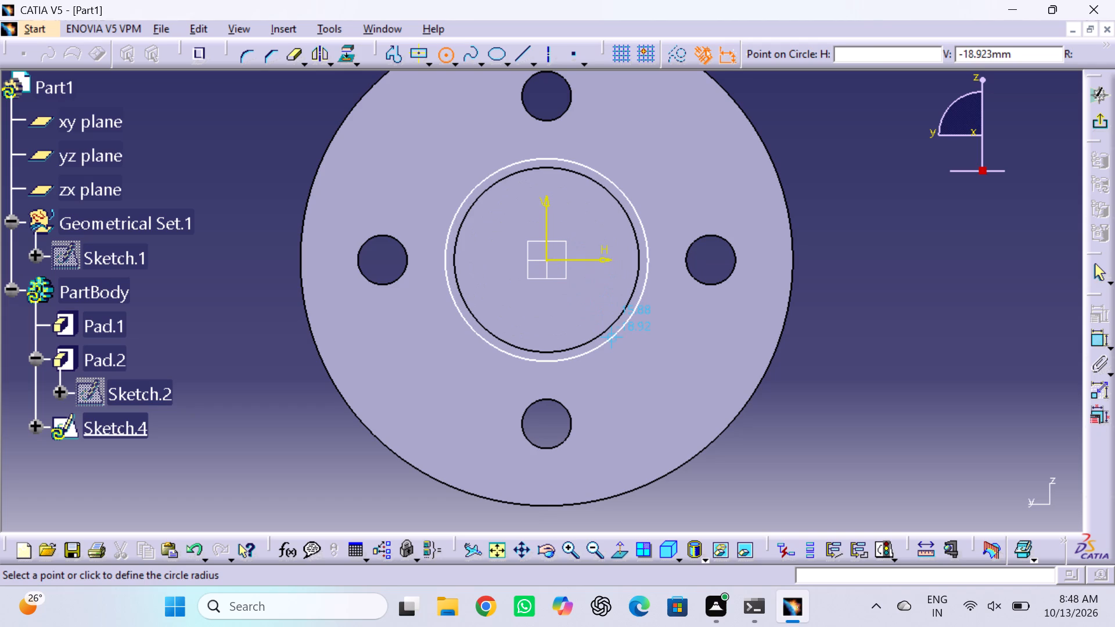
left_click(614, 340)
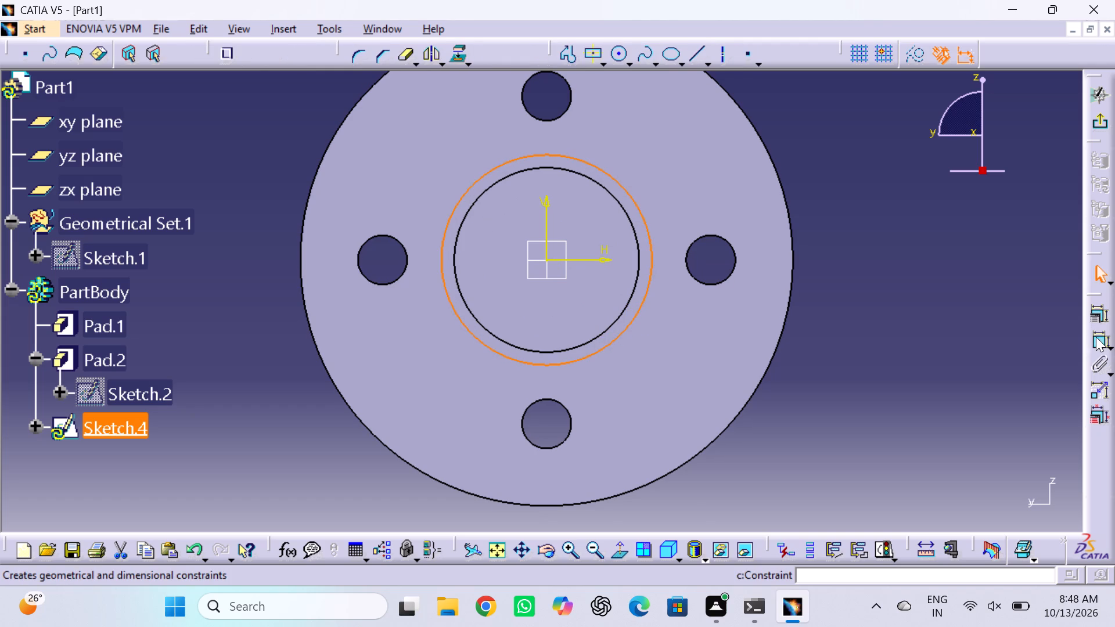
Add a radius dimension to the origin-centred circle and set it to 27.5 mm.
left_click(1095, 340)
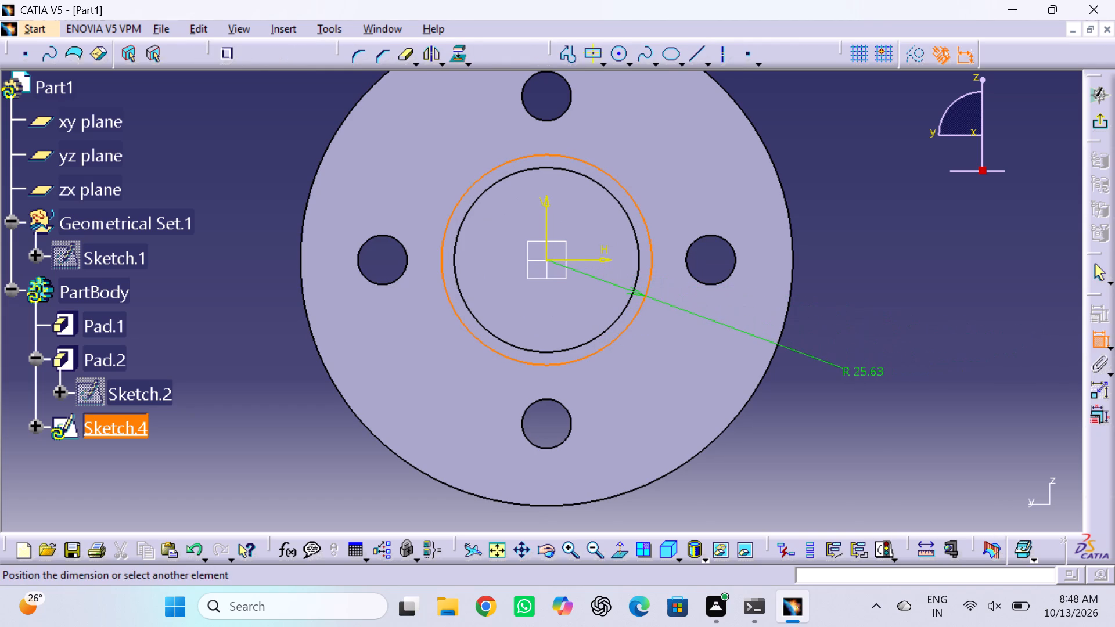
double_click(864, 375)
double_click(864, 370)
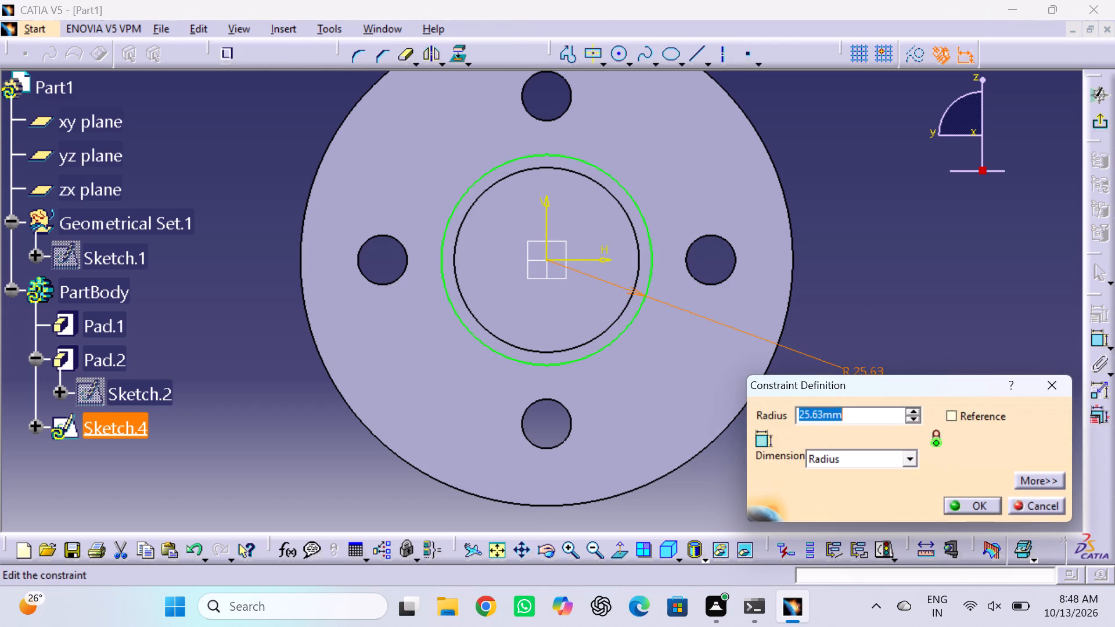
key("2")
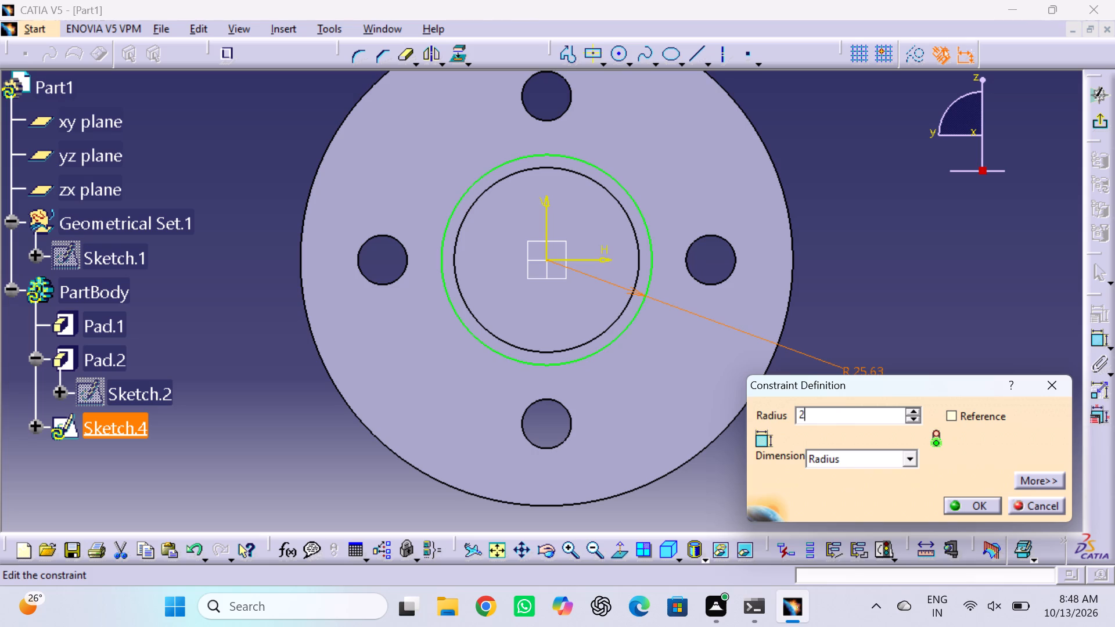
key("7")
key("period")
key("5")
key("Return")
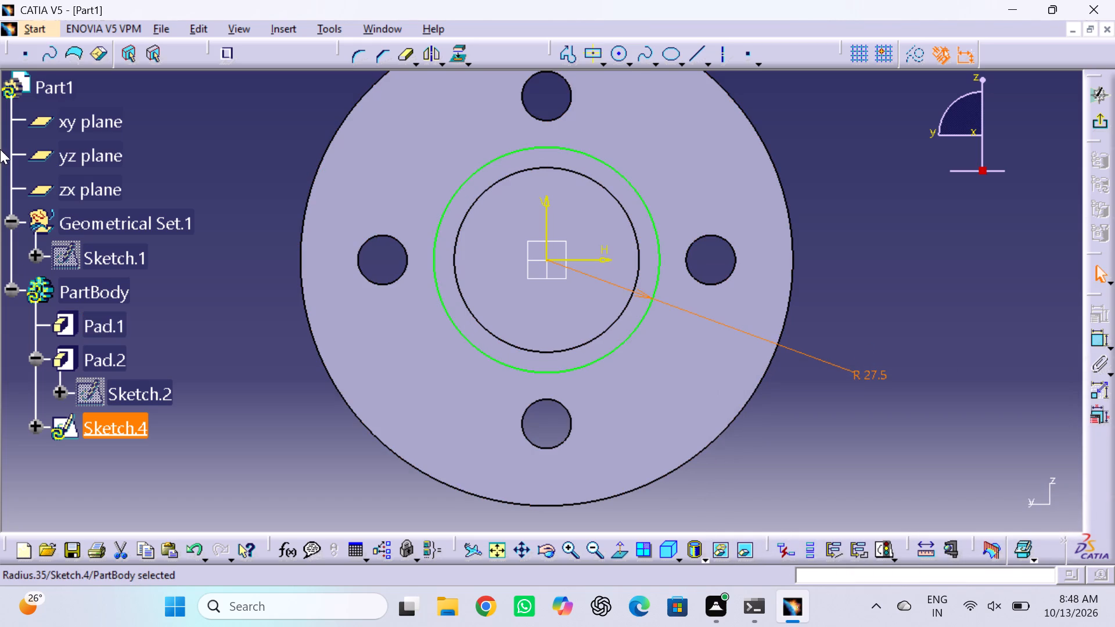
Draw a horizontal profile line about 80 mm long, running left from the circle's lowest point.
middle_click_drag(265, 178, 322, 210)
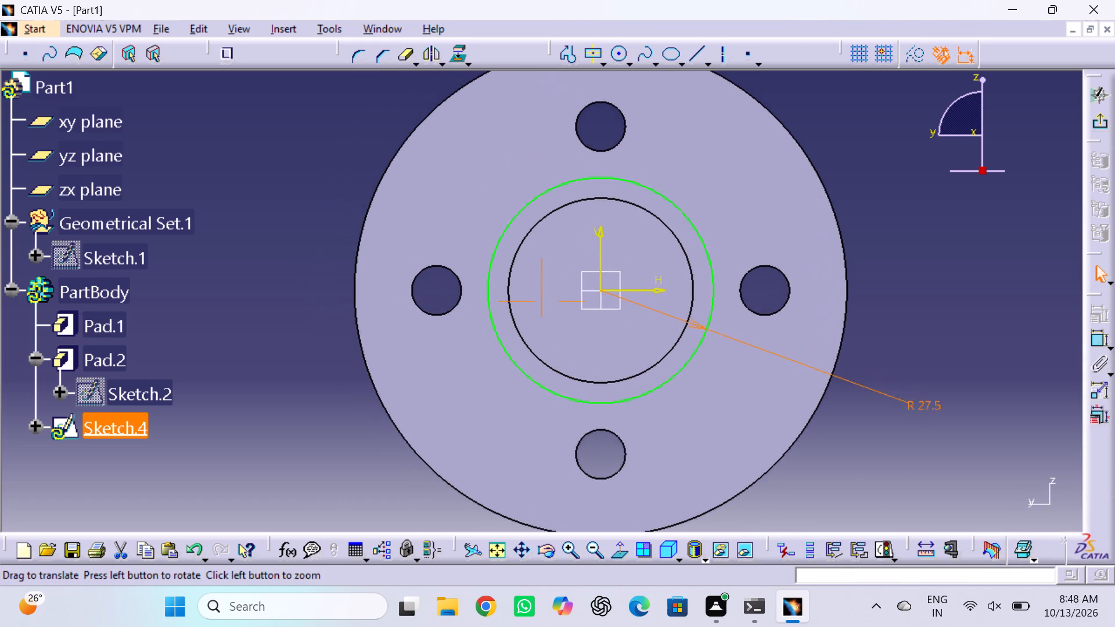
middle_click_drag(322, 210, 436, 235)
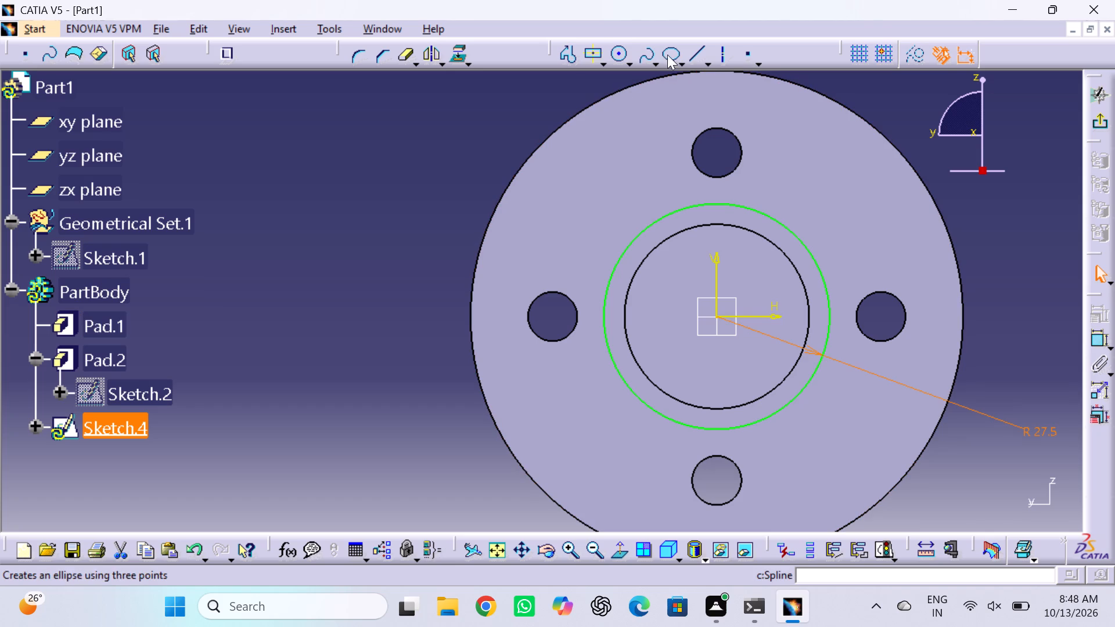
double_click(566, 54)
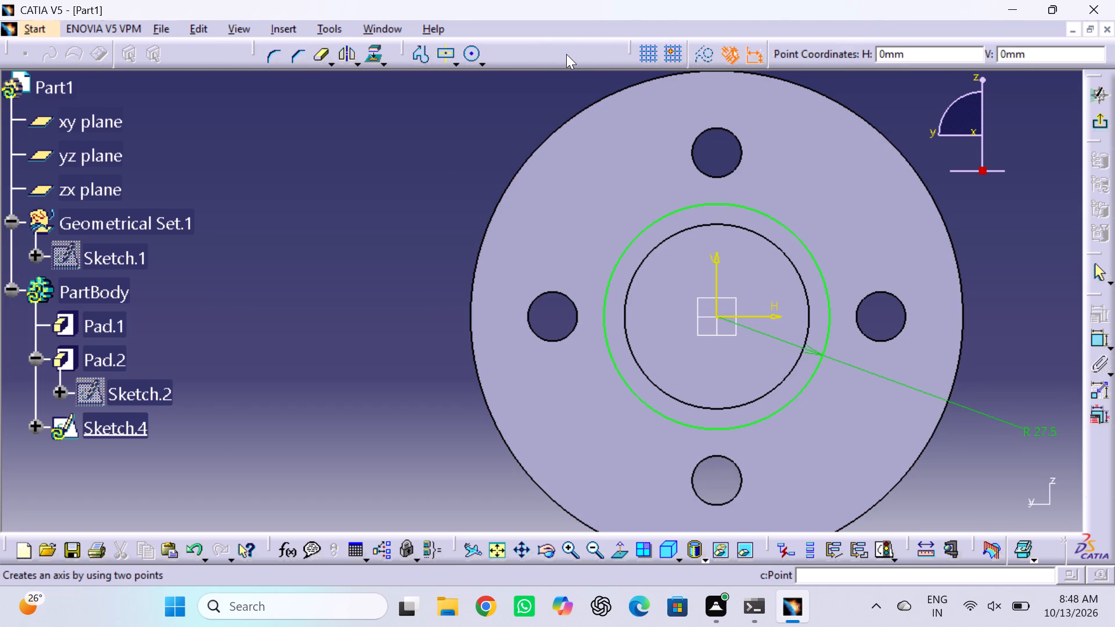
left_click(420, 54)
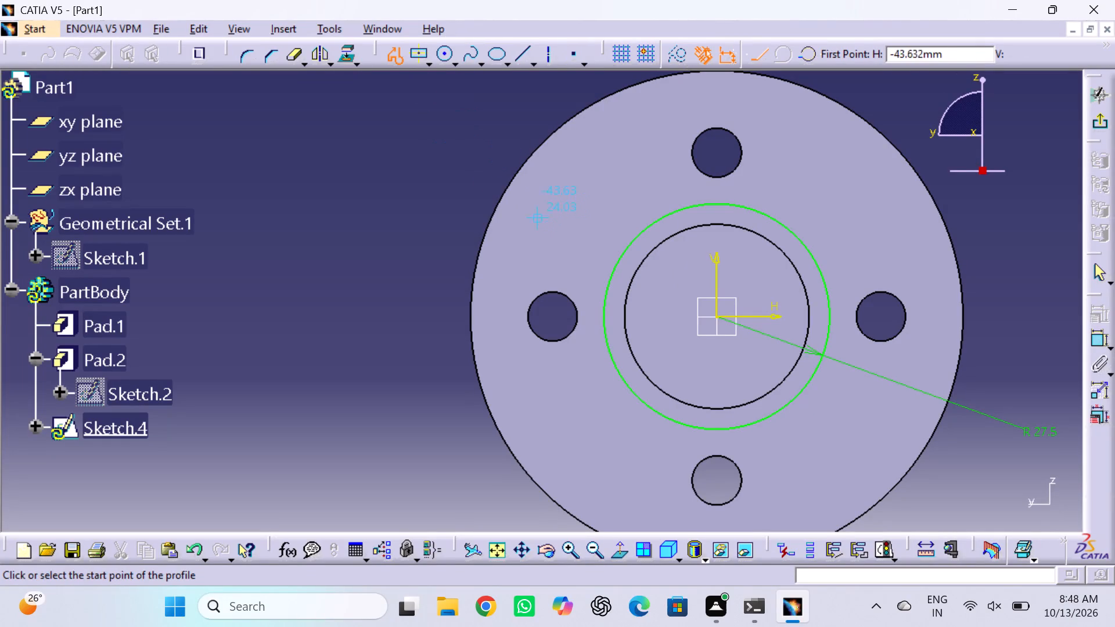
left_click(716, 428)
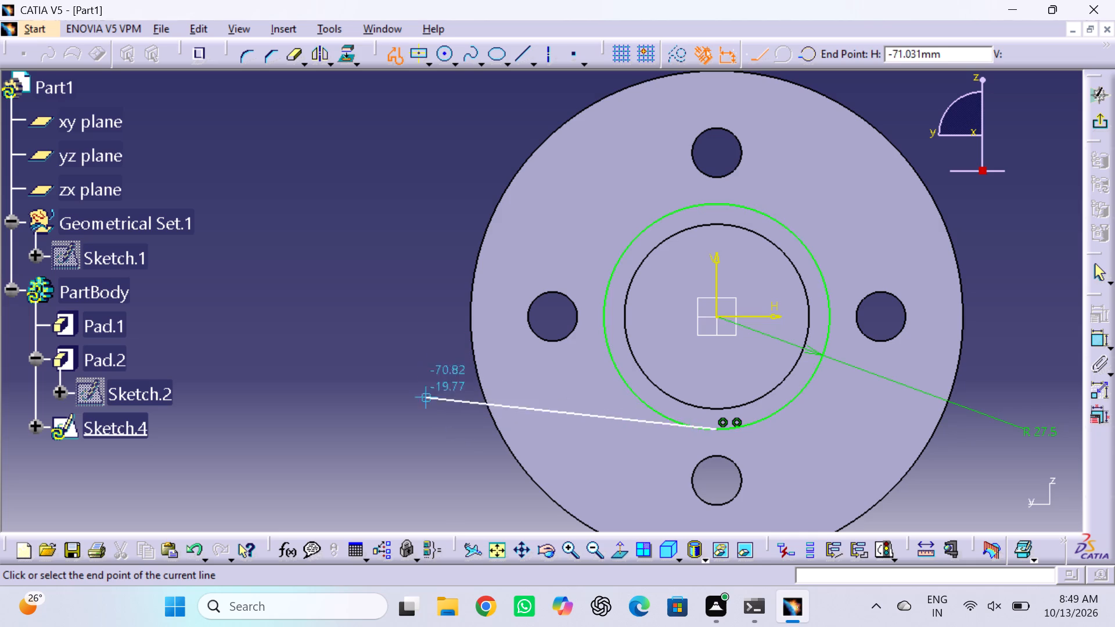
left_click(387, 431)
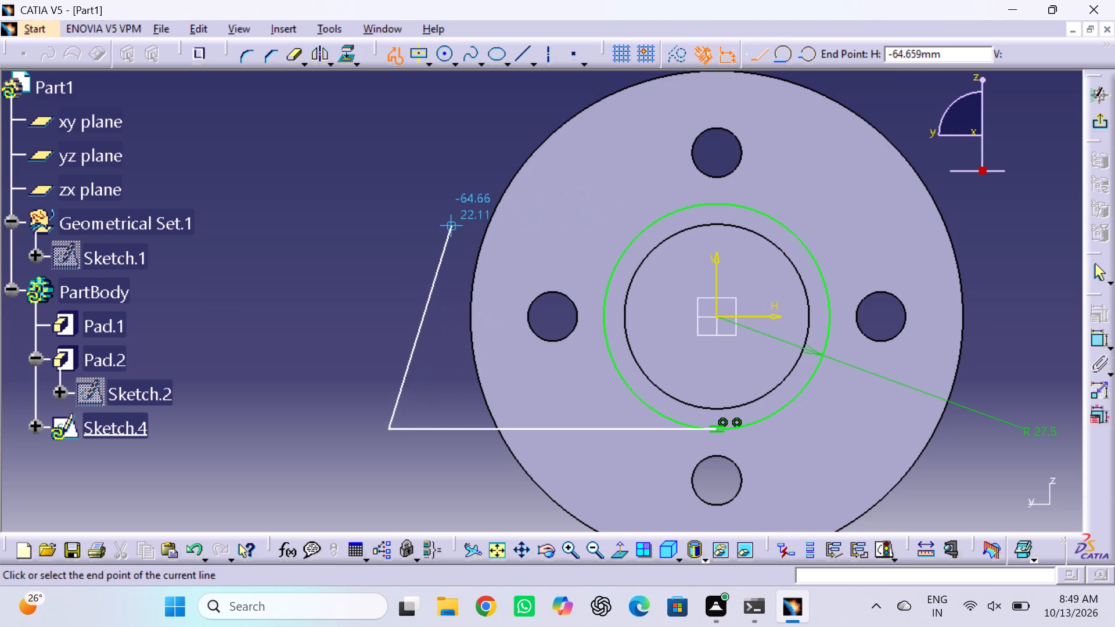
key("Escape")
key("Escape")
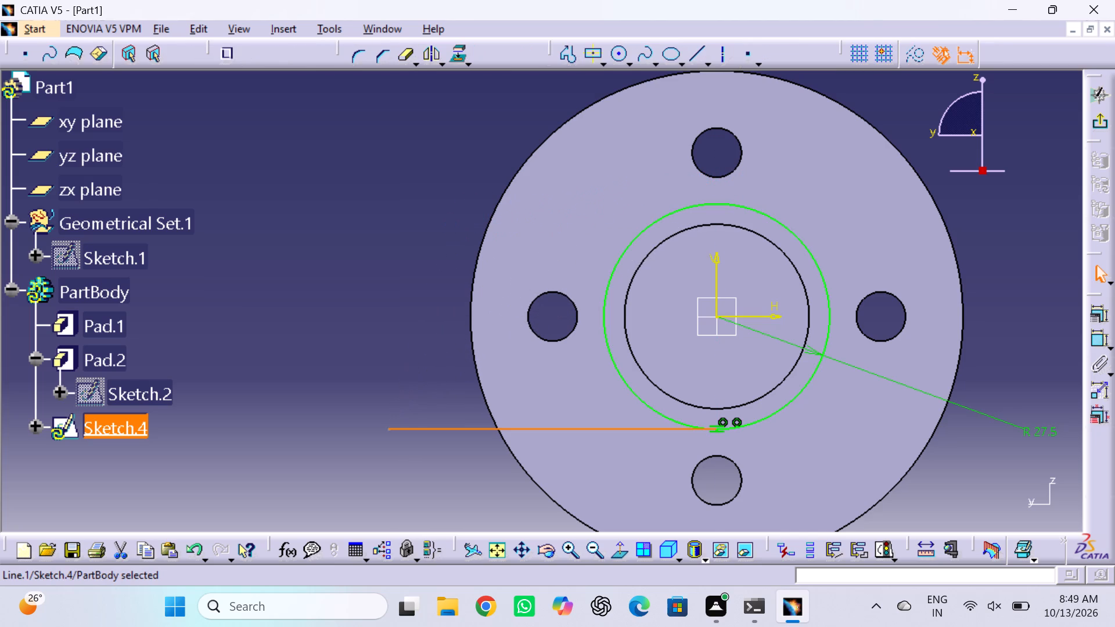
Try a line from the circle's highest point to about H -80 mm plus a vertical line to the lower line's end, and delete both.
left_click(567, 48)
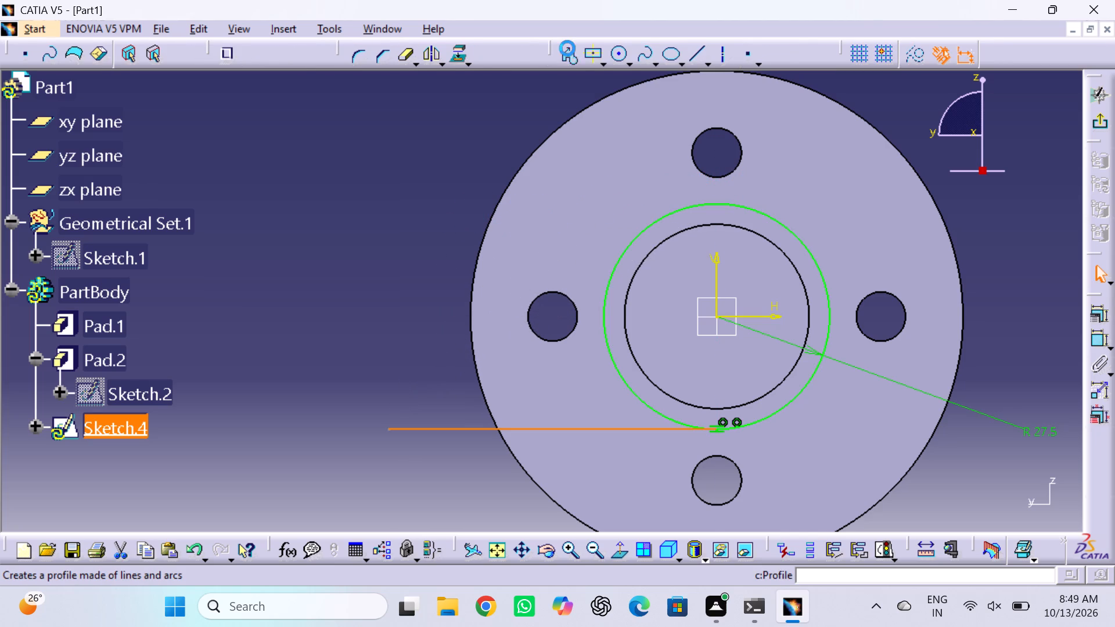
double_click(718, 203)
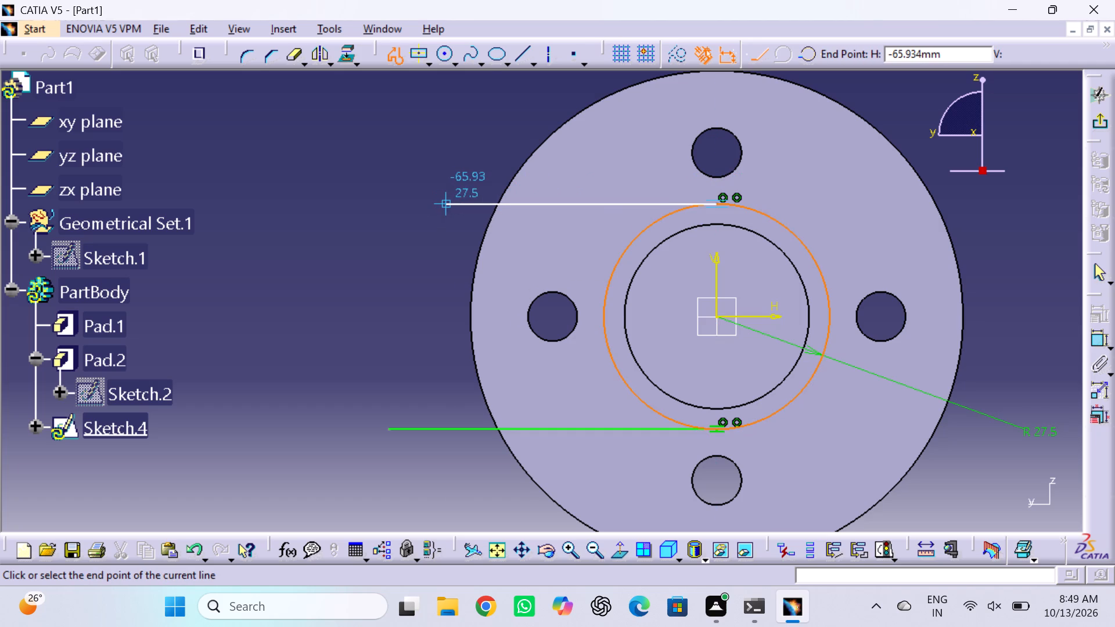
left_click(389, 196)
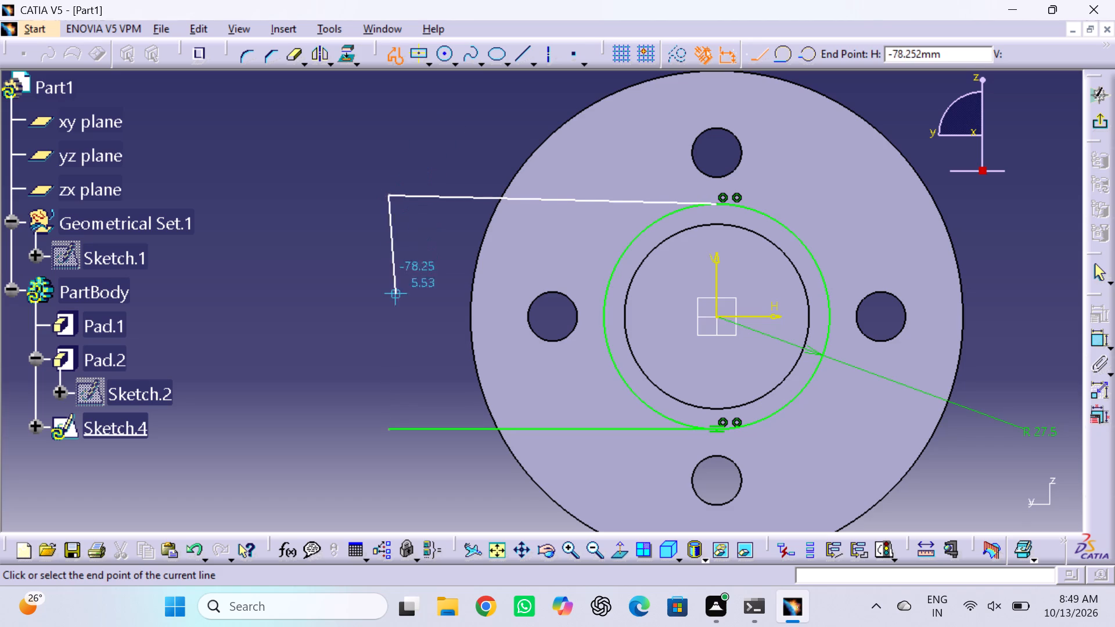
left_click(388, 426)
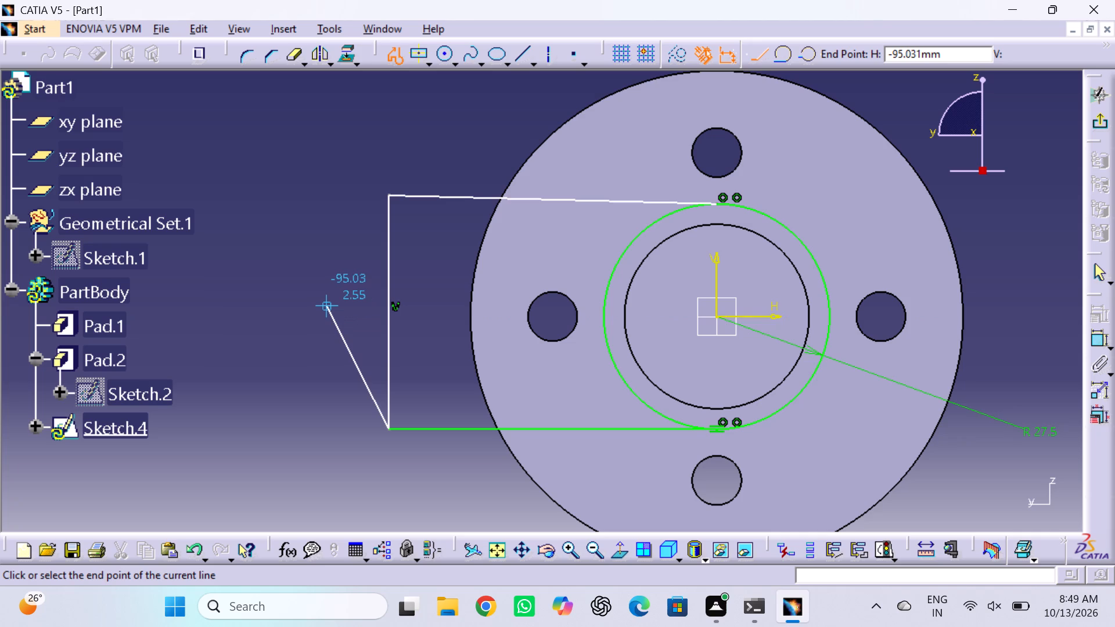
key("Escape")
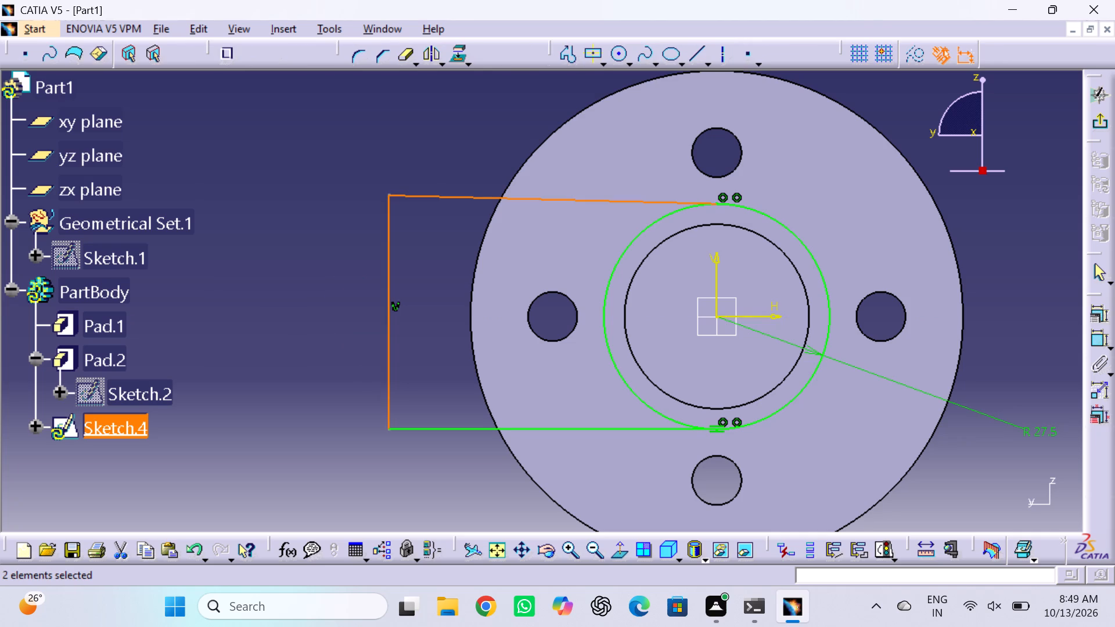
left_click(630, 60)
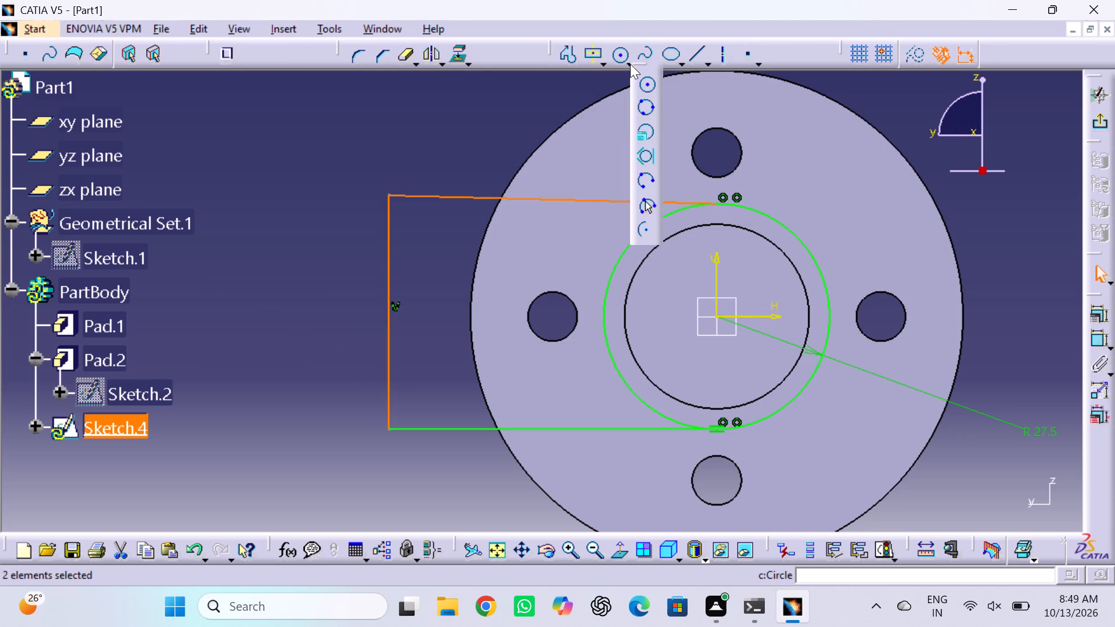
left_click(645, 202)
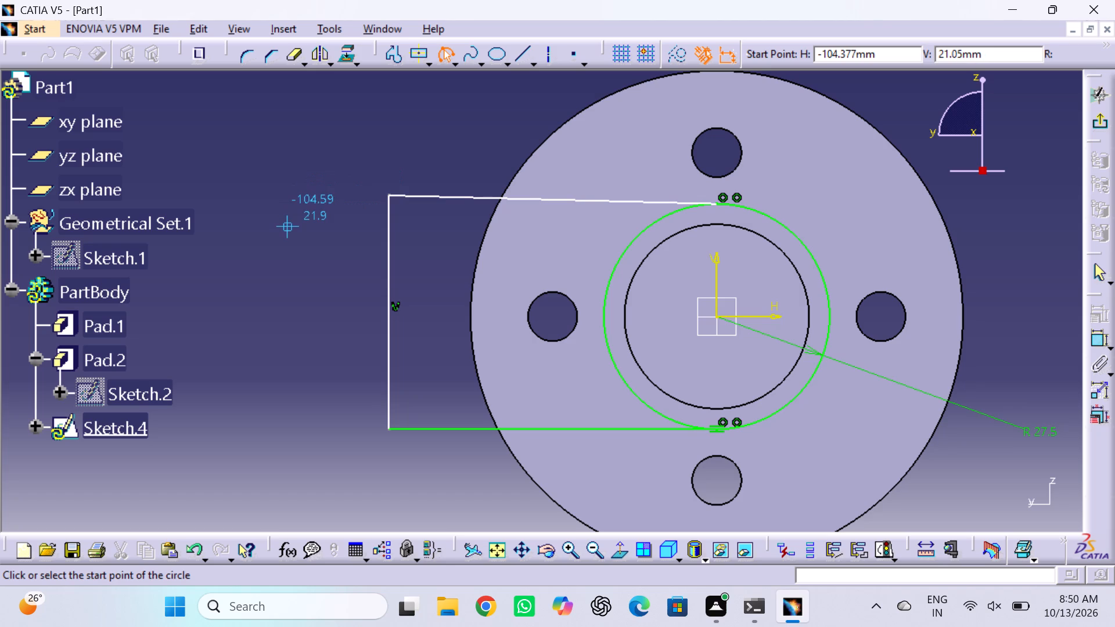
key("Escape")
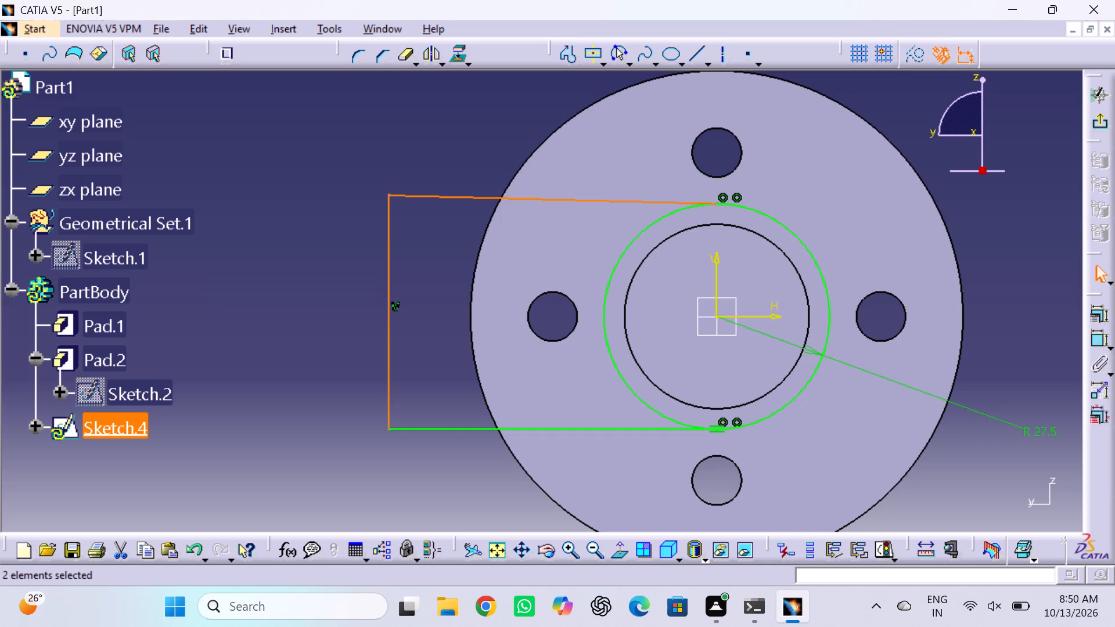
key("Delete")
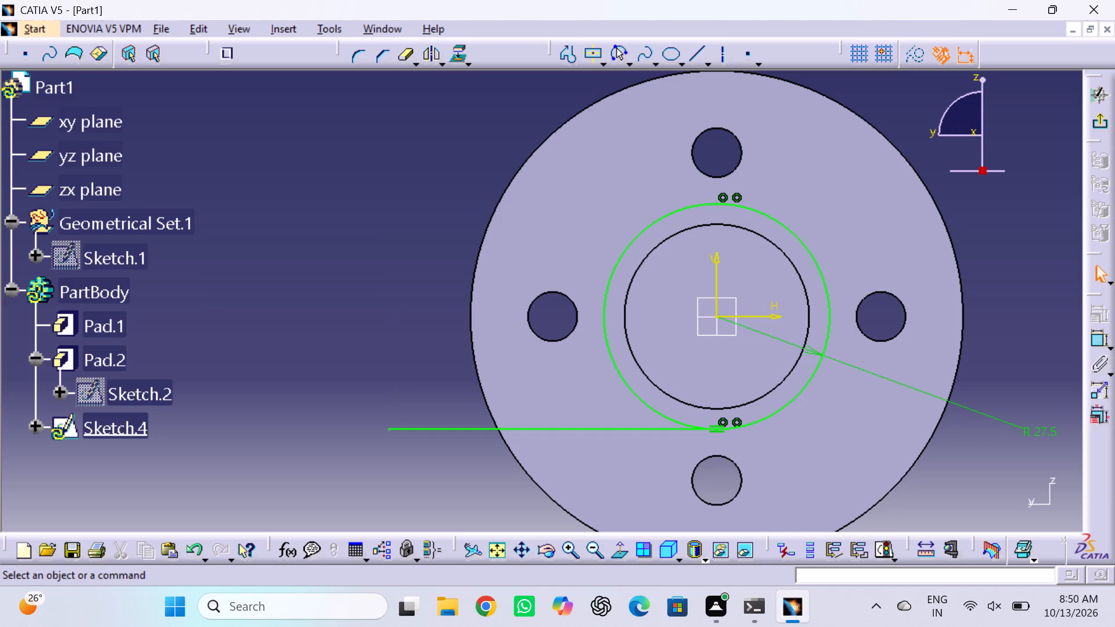
Draw a horizontal profile line from the circle's highest point to H -79.95 mm, continuing vertically down to the lower line's left end.
left_click(567, 58)
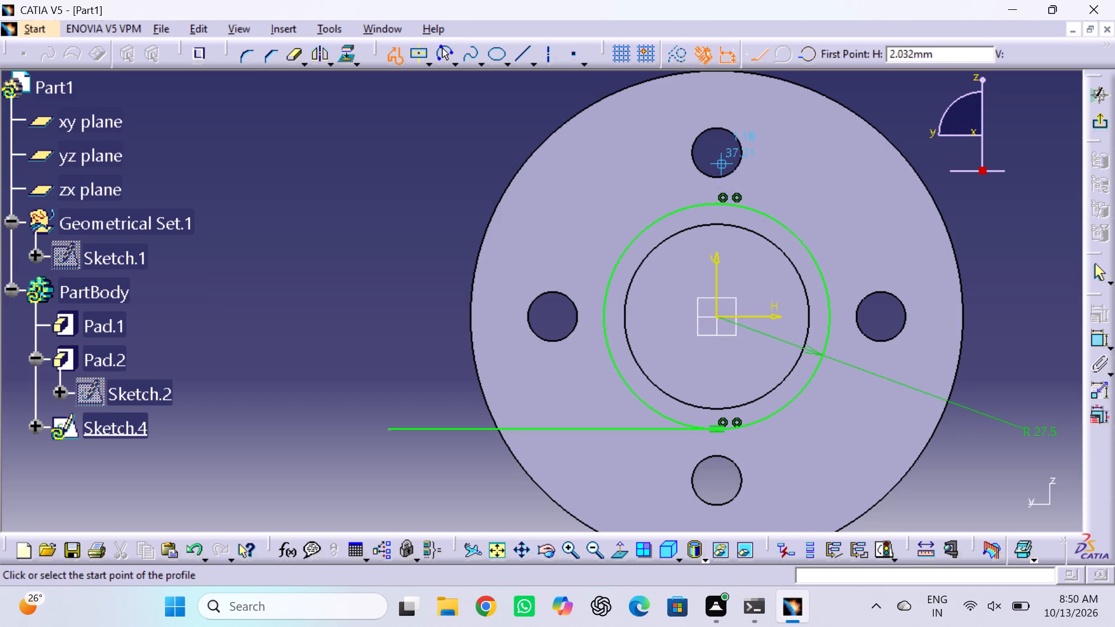
left_click(718, 201)
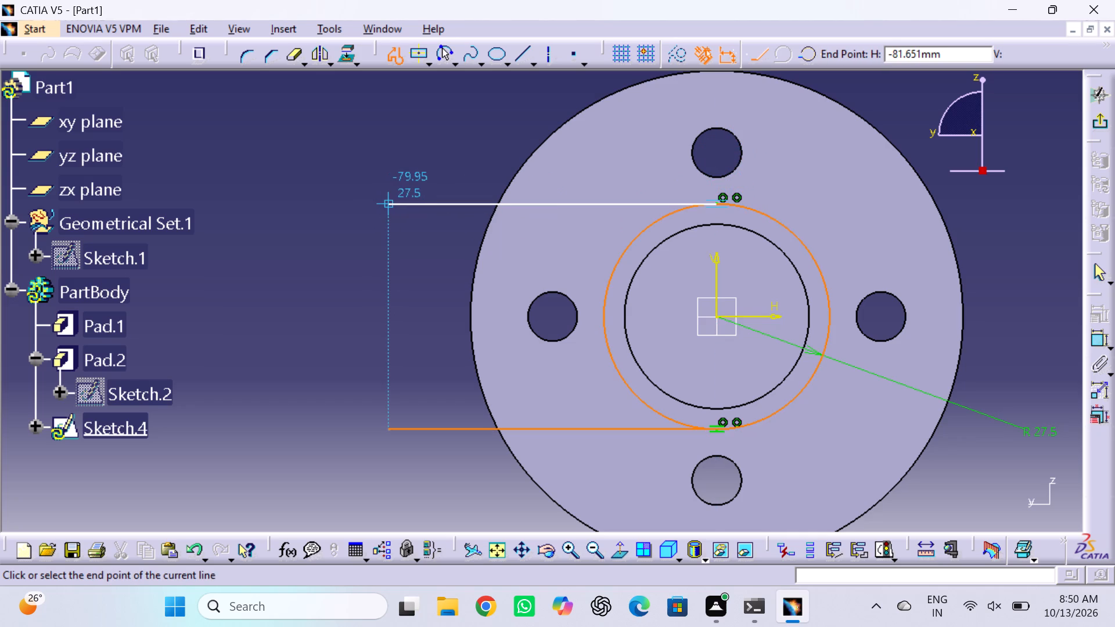
left_click(387, 207)
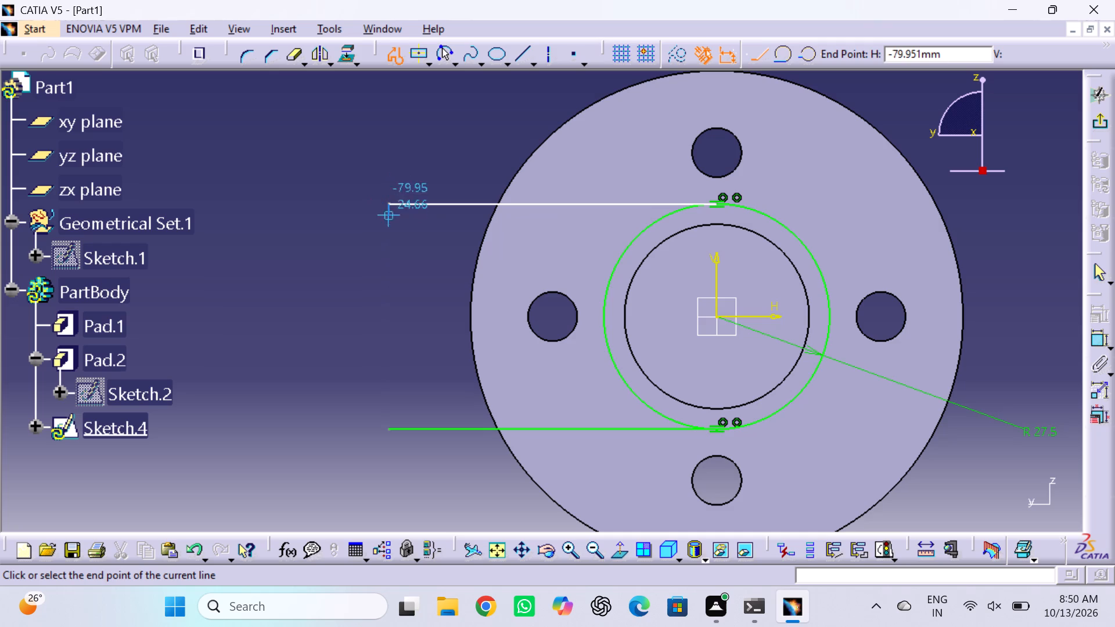
left_click(387, 431)
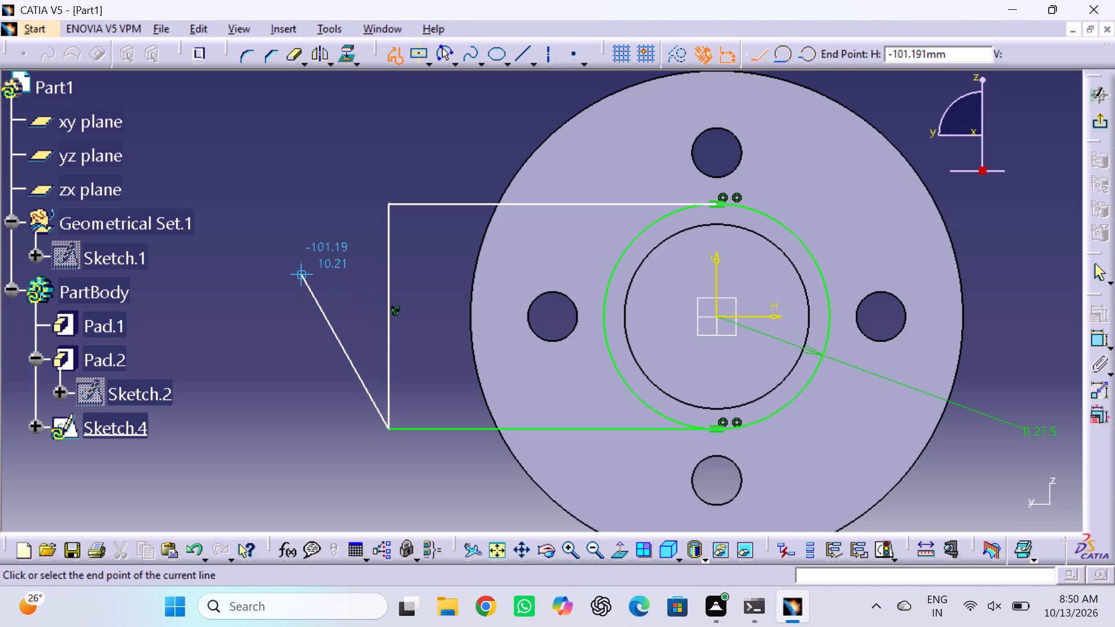
key("Escape")
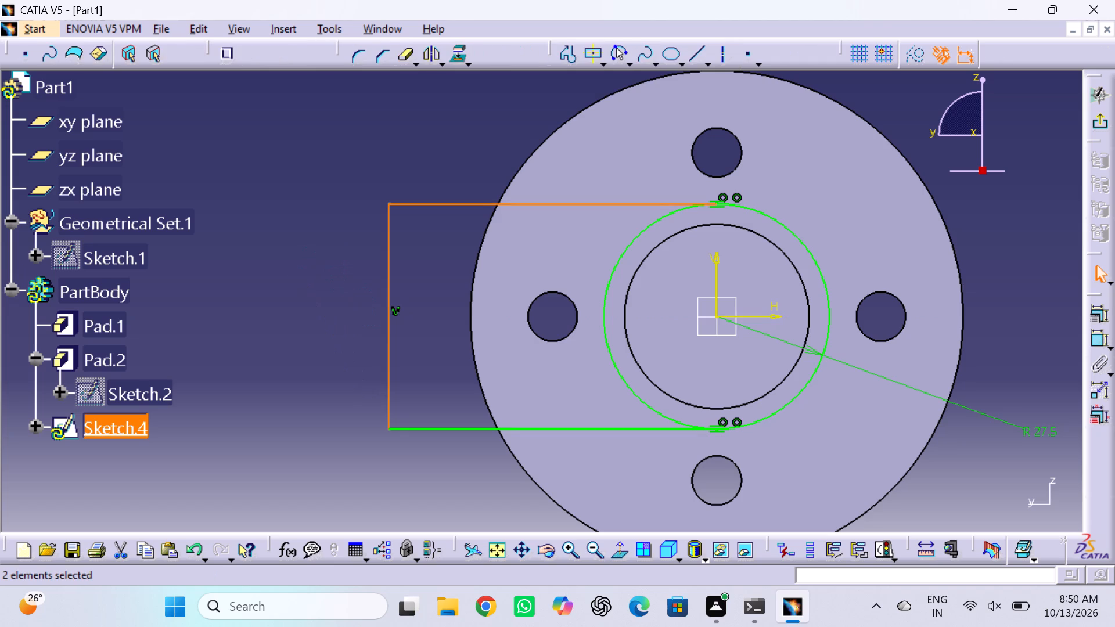
Draw a three-point arc starting with limits between the two horizontal lines' left ends, bulging outward to about H -107.5 mm.
left_click(617, 53)
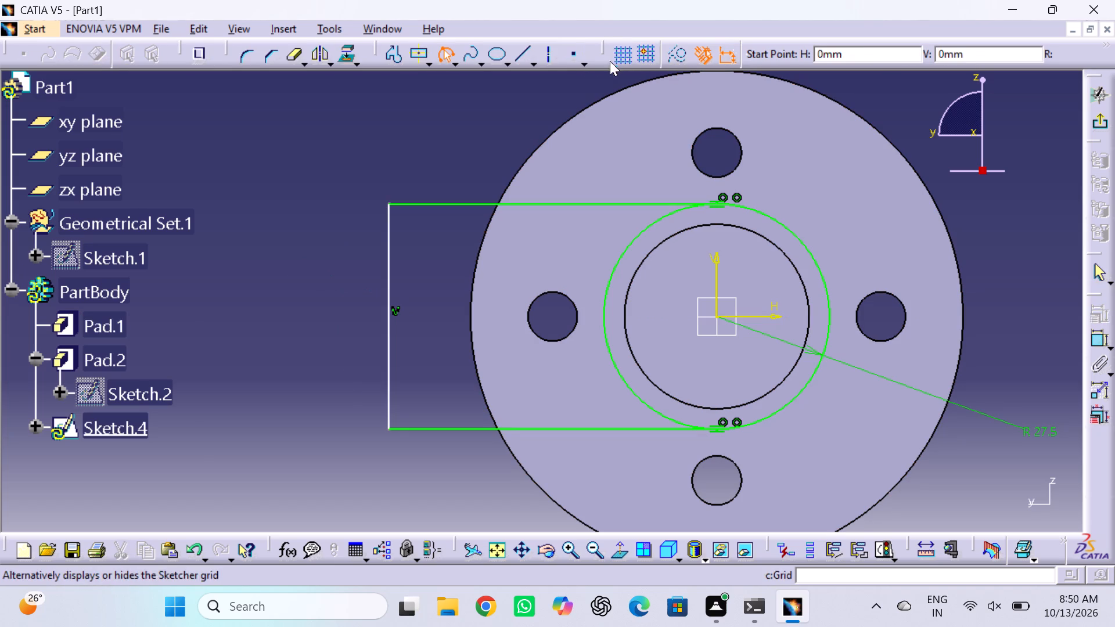
left_click(391, 204)
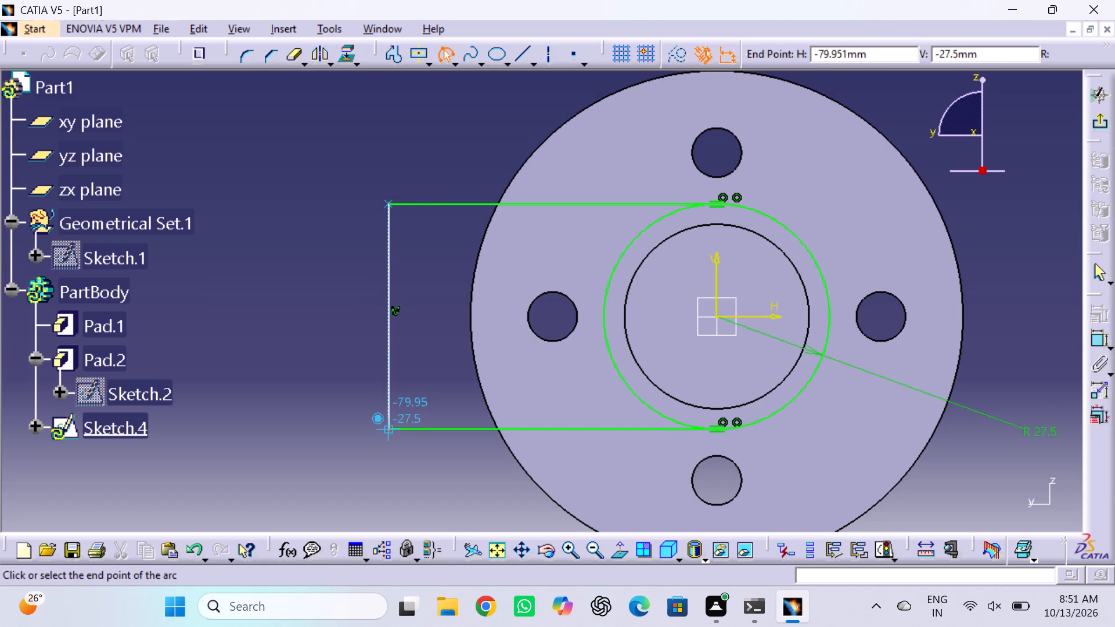
double_click(389, 430)
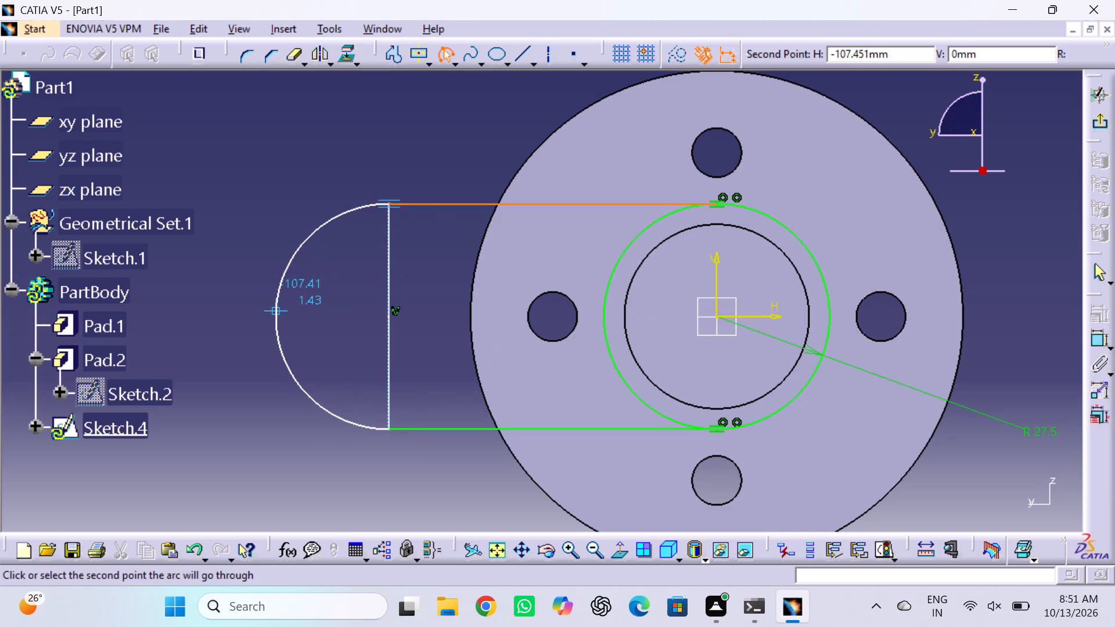
left_click(271, 313)
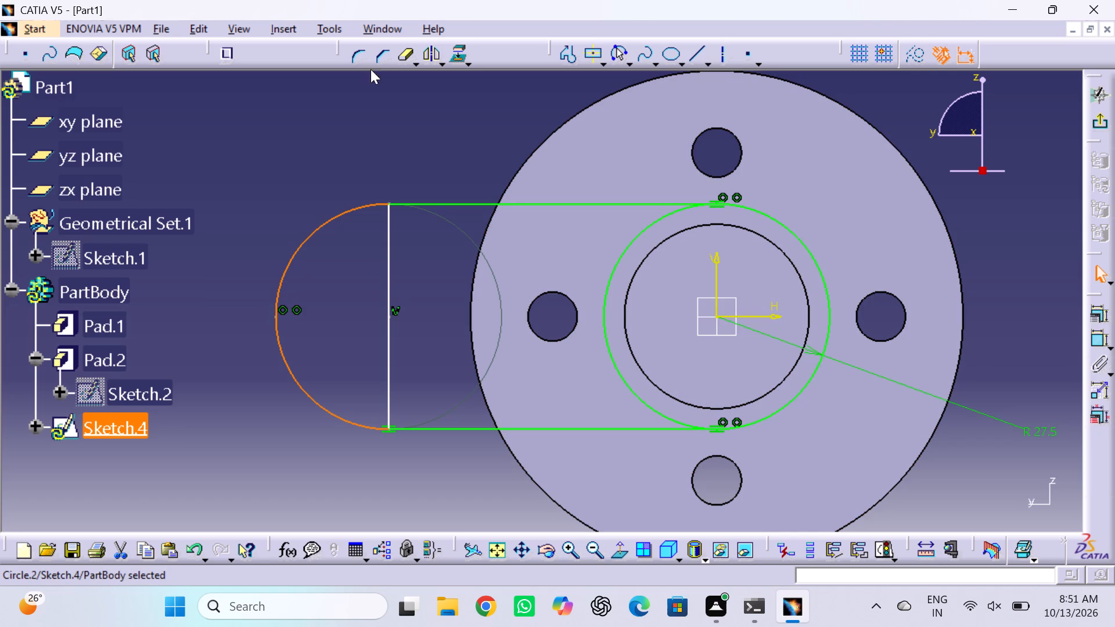
Quick Trim away the circle's left half and the vertical line between the two horizontal lines, leaving one round-ended outline.
left_click(406, 49)
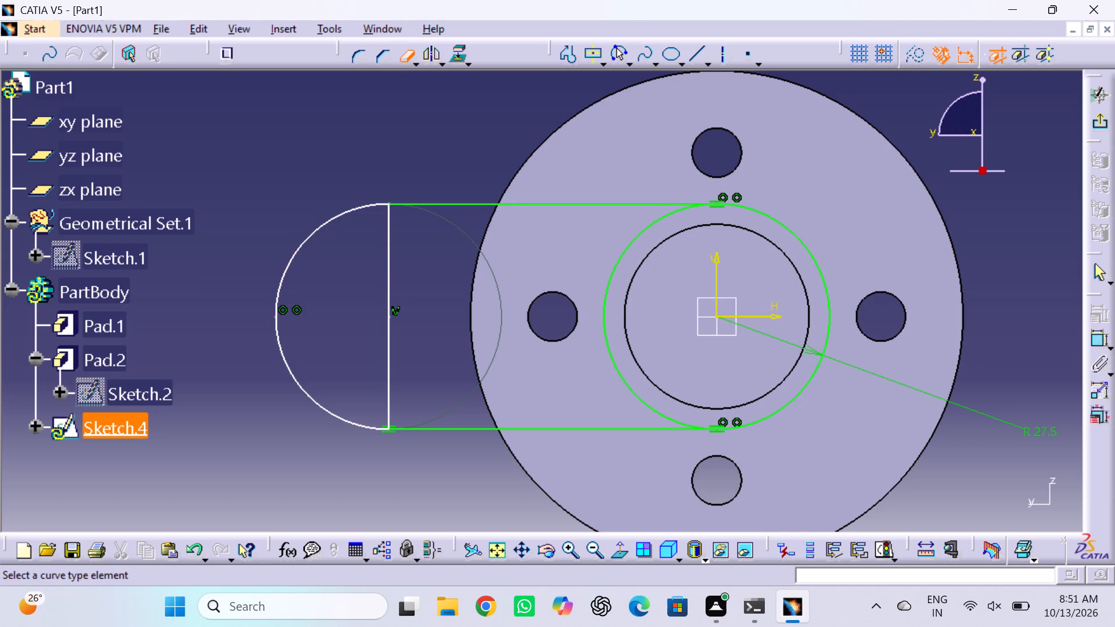
left_click(610, 284)
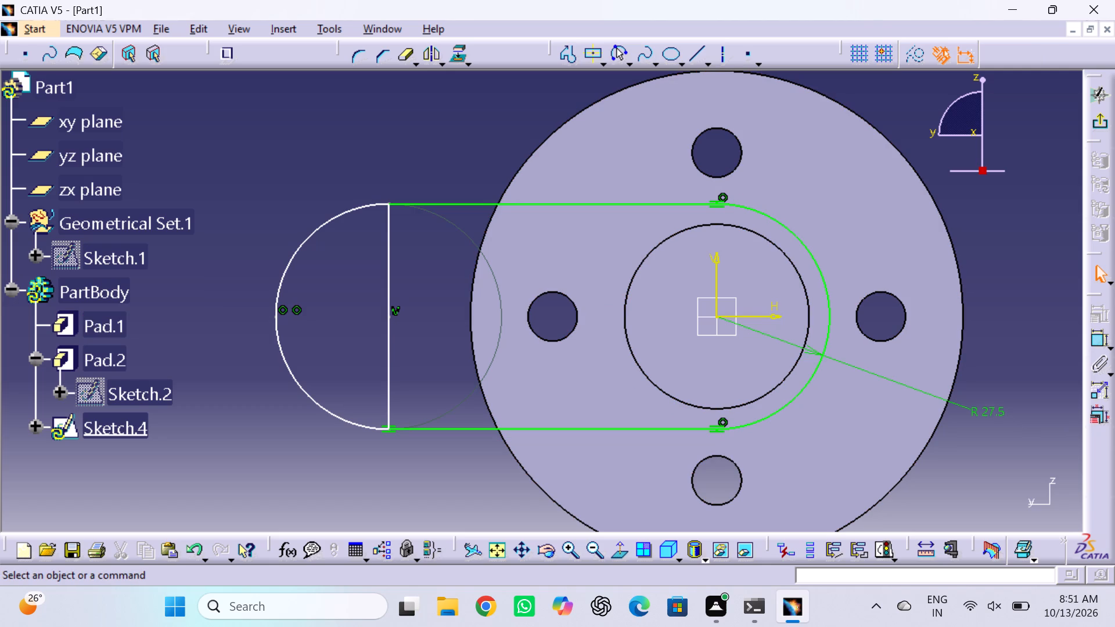
left_click(410, 51)
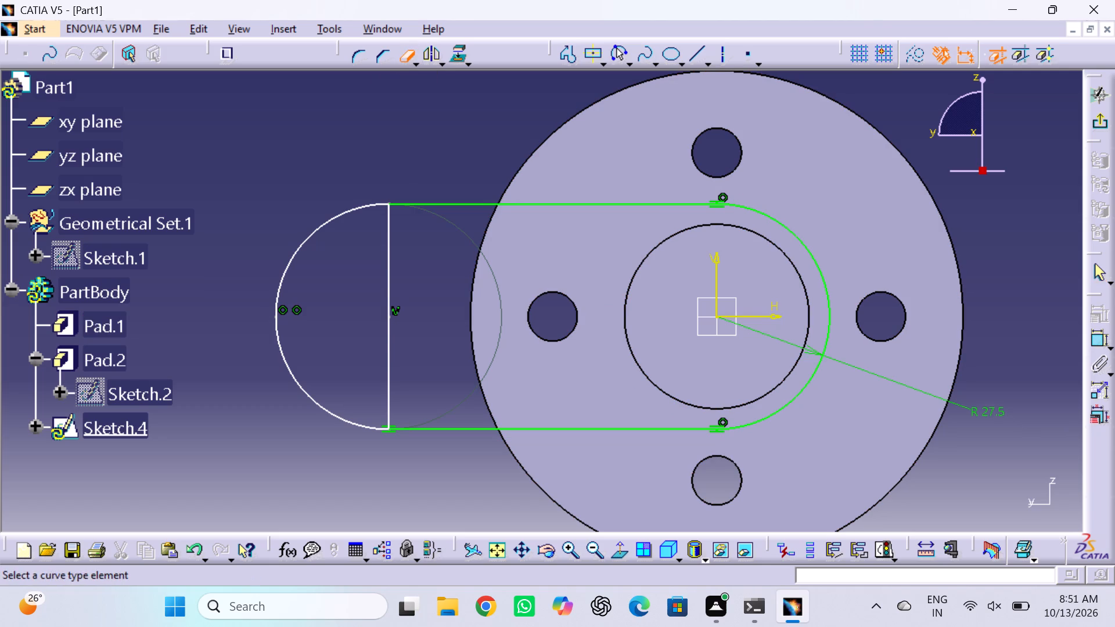
left_click(386, 256)
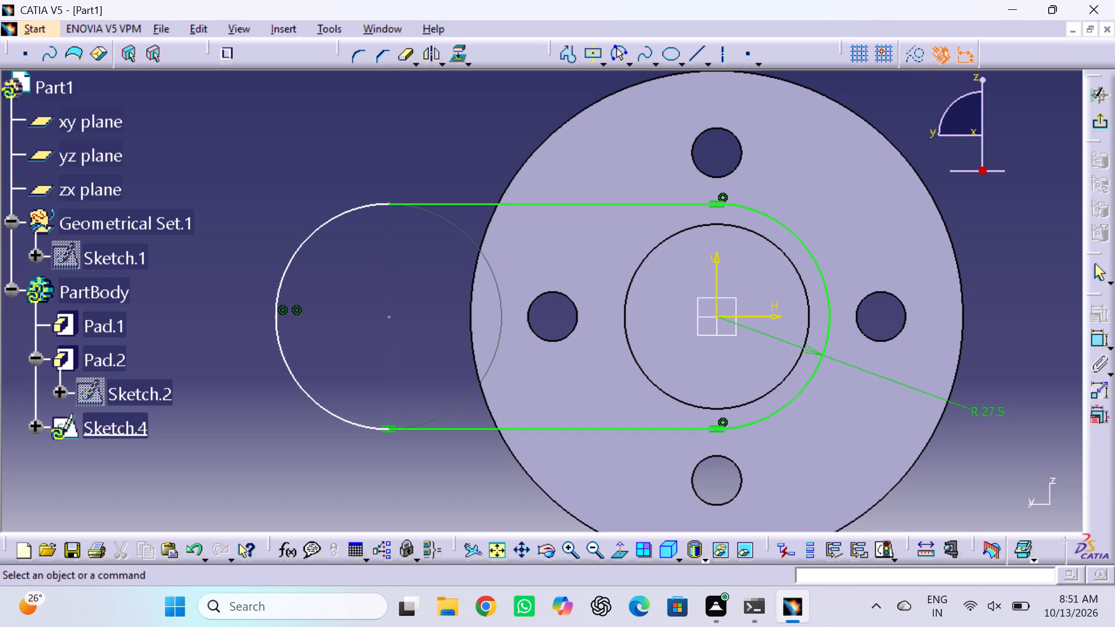
Constrain the outline's outer arc tangent to the upper horizontal line and exit the sketch.
left_click(349, 211)
left_click(349, 211)
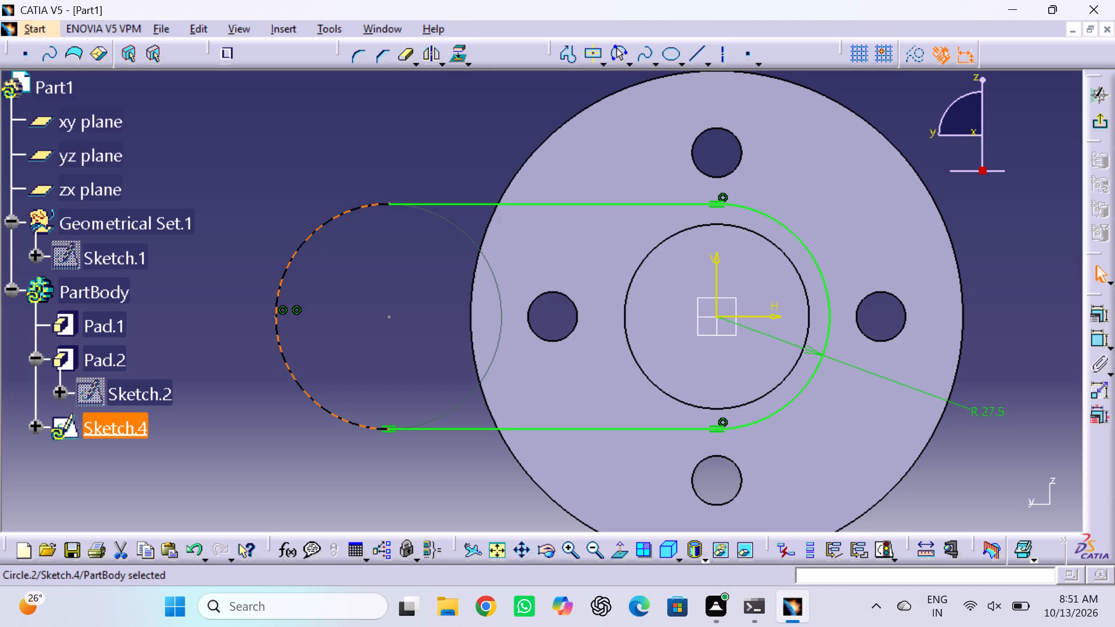
left_click(425, 203, "ctrl")
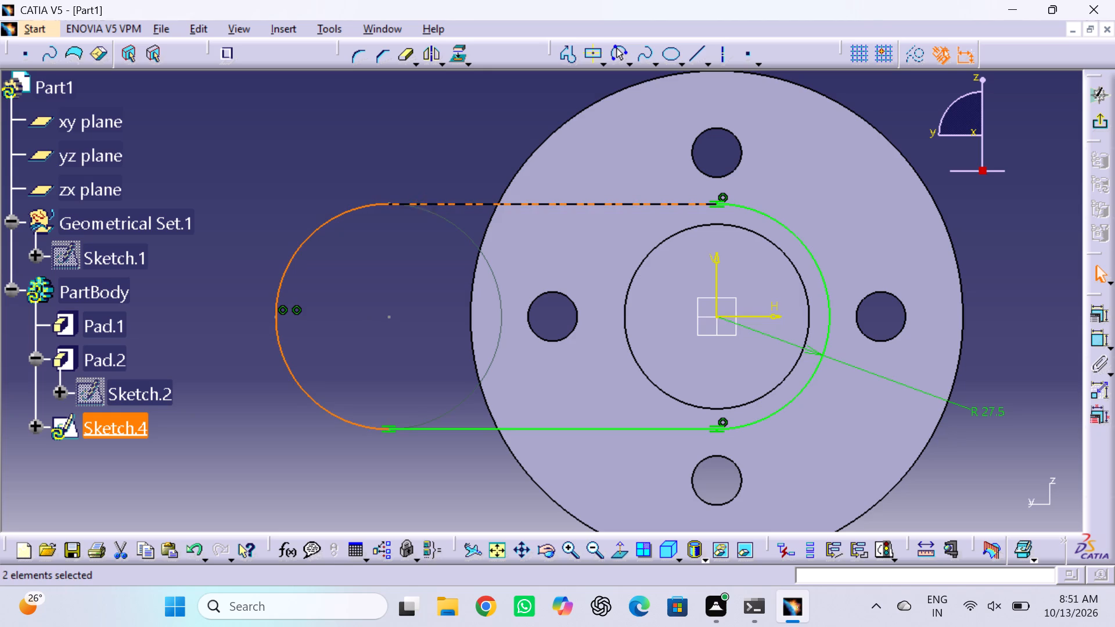
left_click(1100, 313)
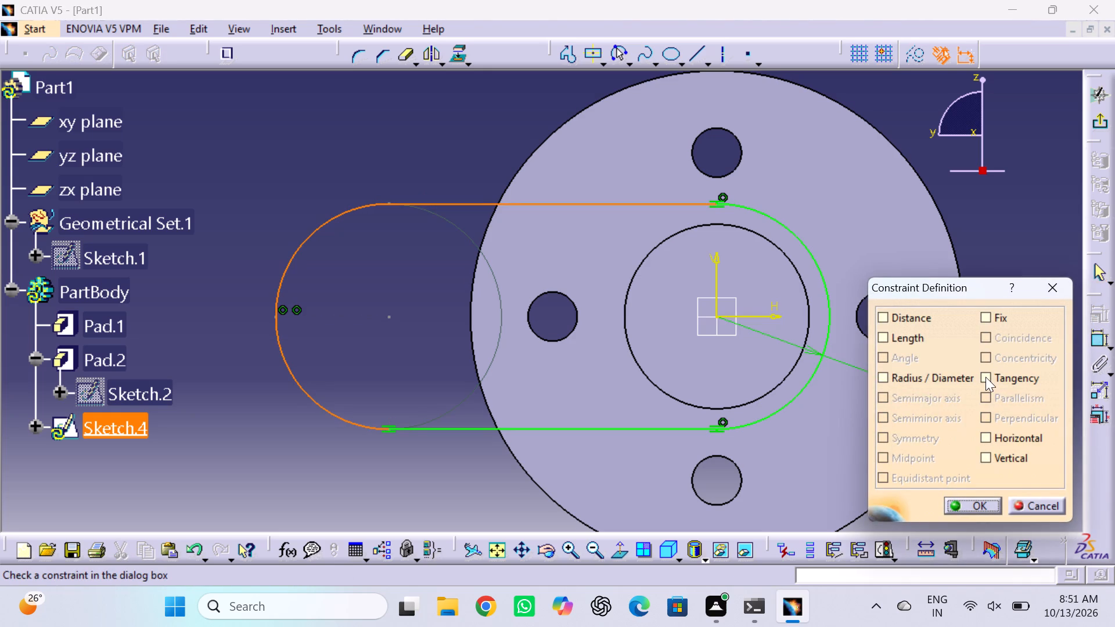
double_click(985, 377)
left_click(974, 505)
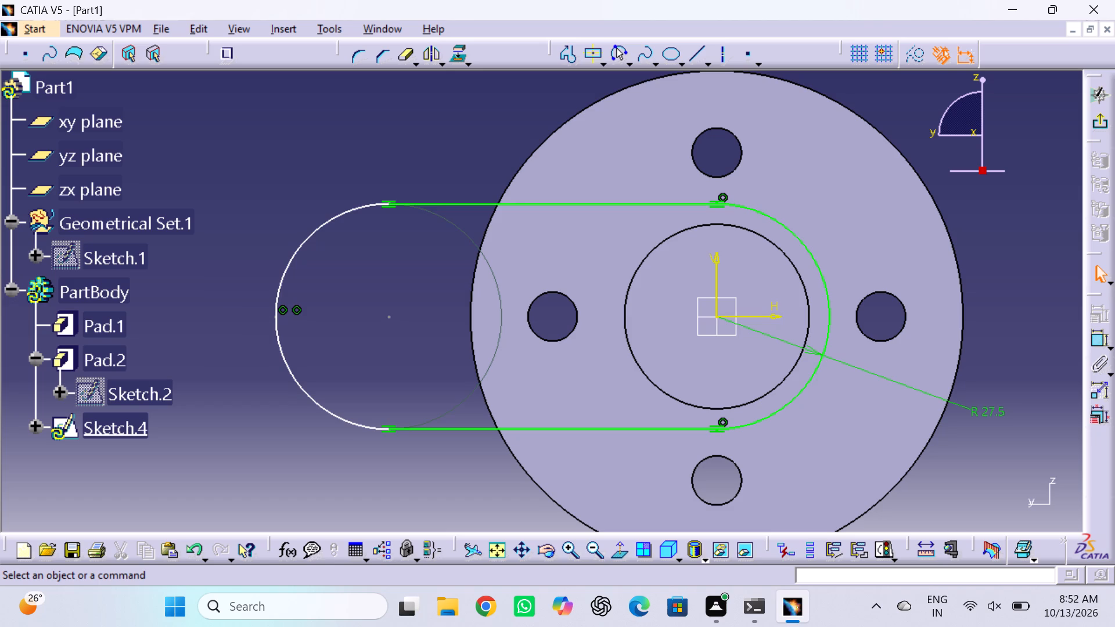
left_click(1102, 124)
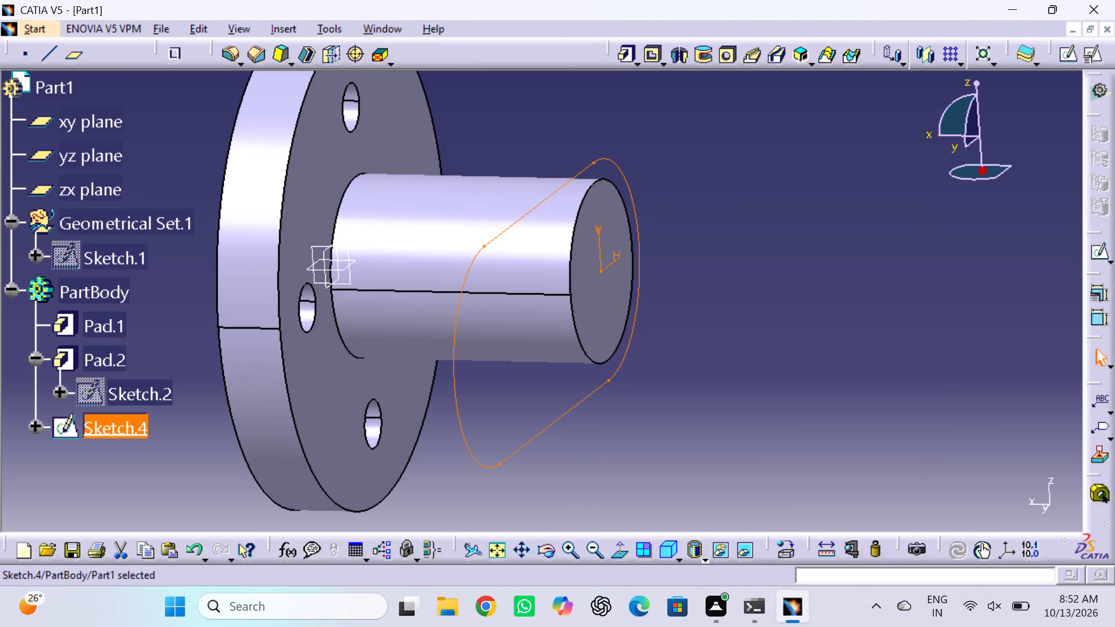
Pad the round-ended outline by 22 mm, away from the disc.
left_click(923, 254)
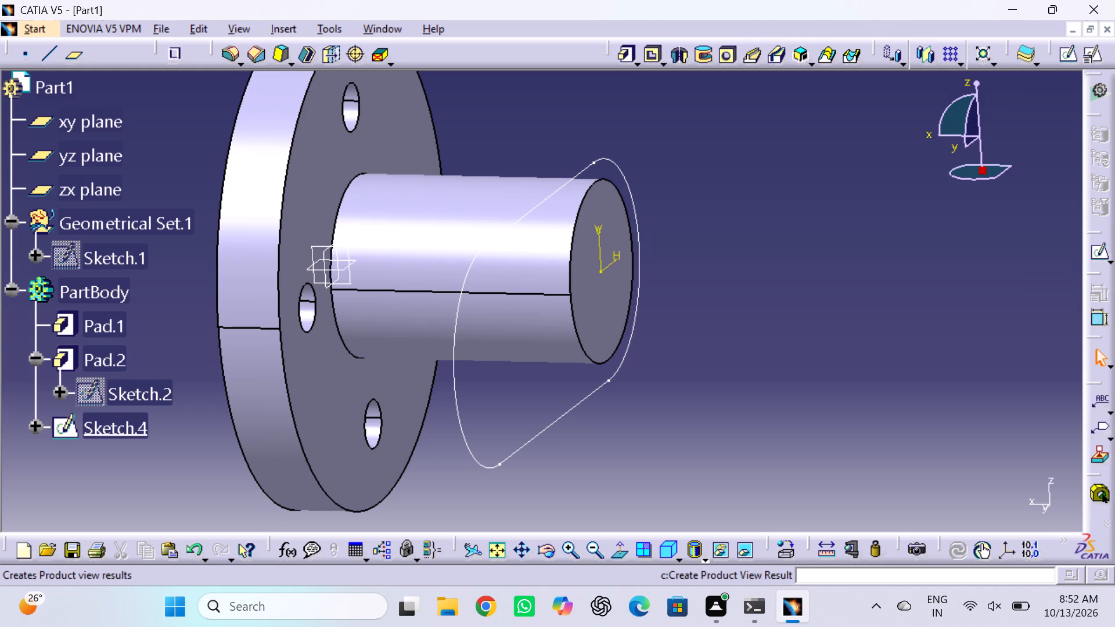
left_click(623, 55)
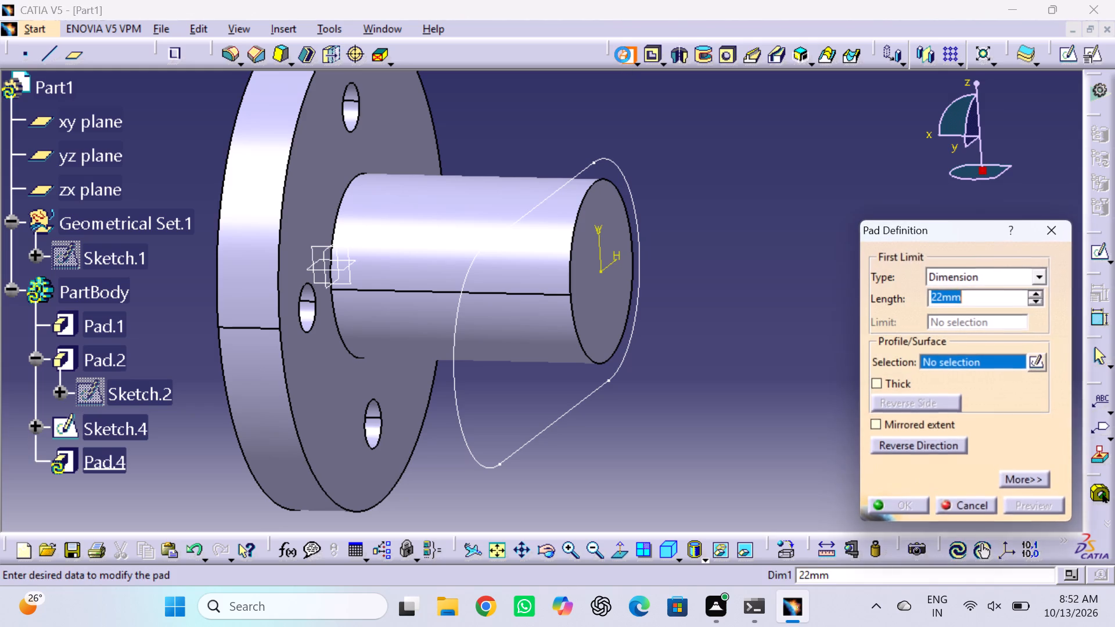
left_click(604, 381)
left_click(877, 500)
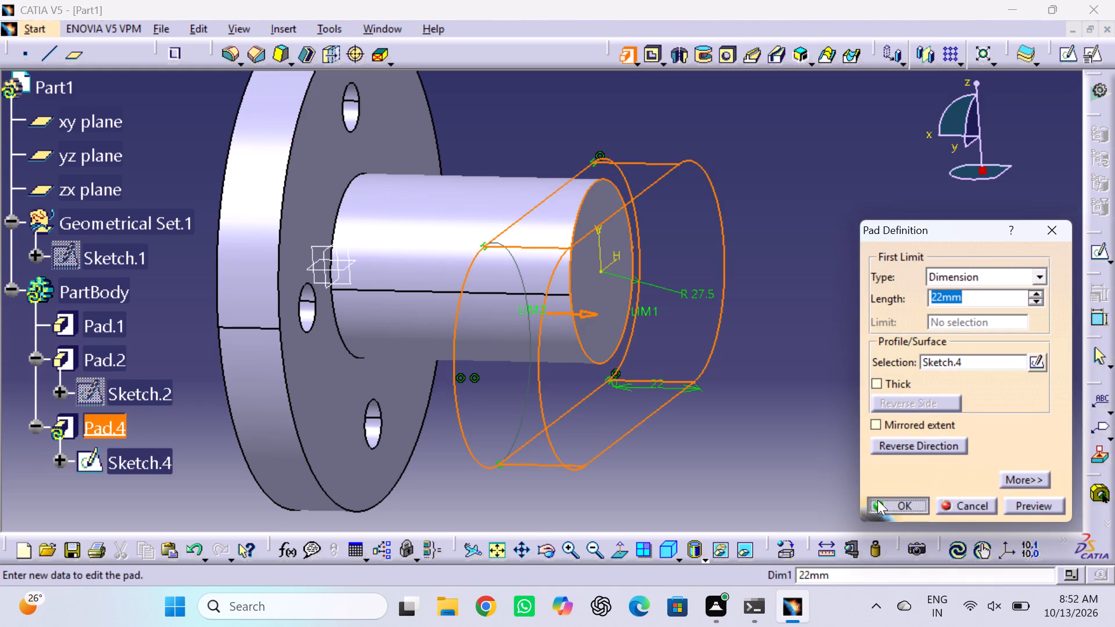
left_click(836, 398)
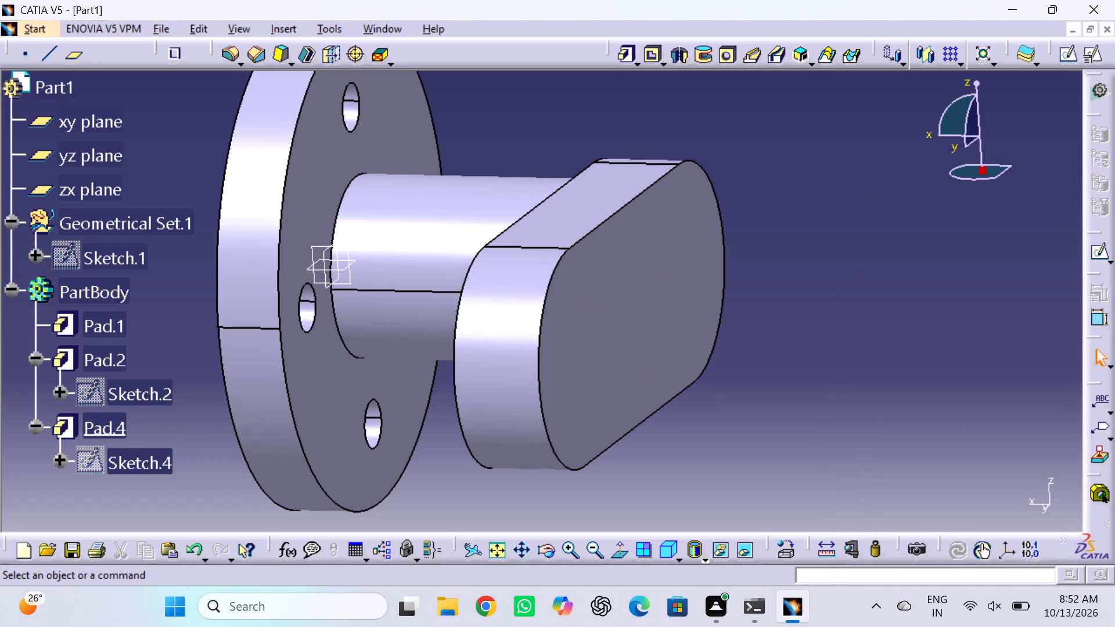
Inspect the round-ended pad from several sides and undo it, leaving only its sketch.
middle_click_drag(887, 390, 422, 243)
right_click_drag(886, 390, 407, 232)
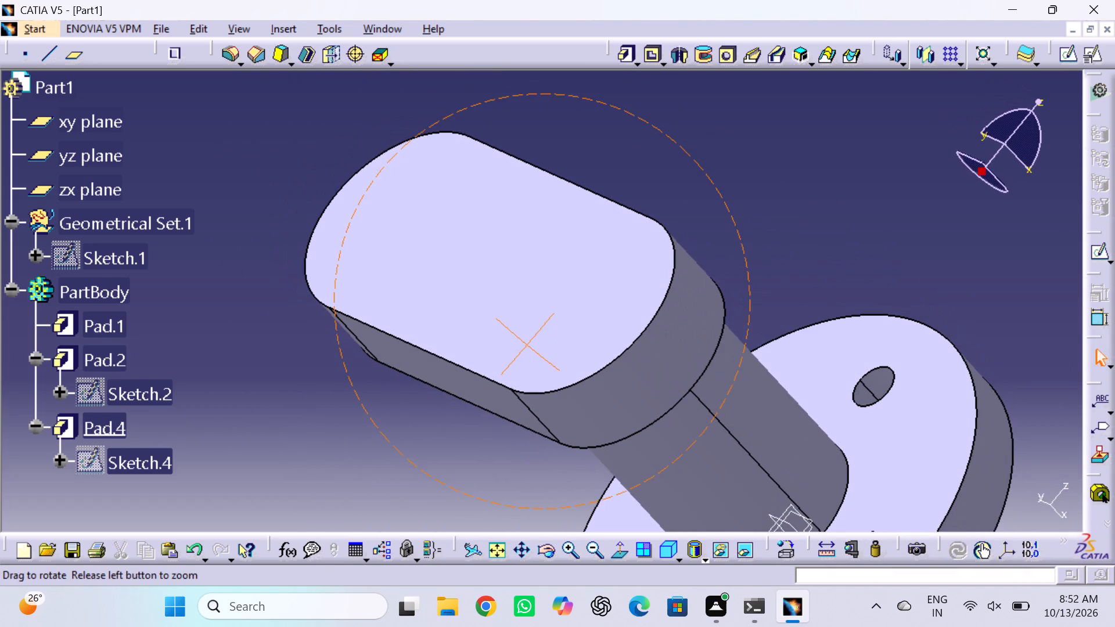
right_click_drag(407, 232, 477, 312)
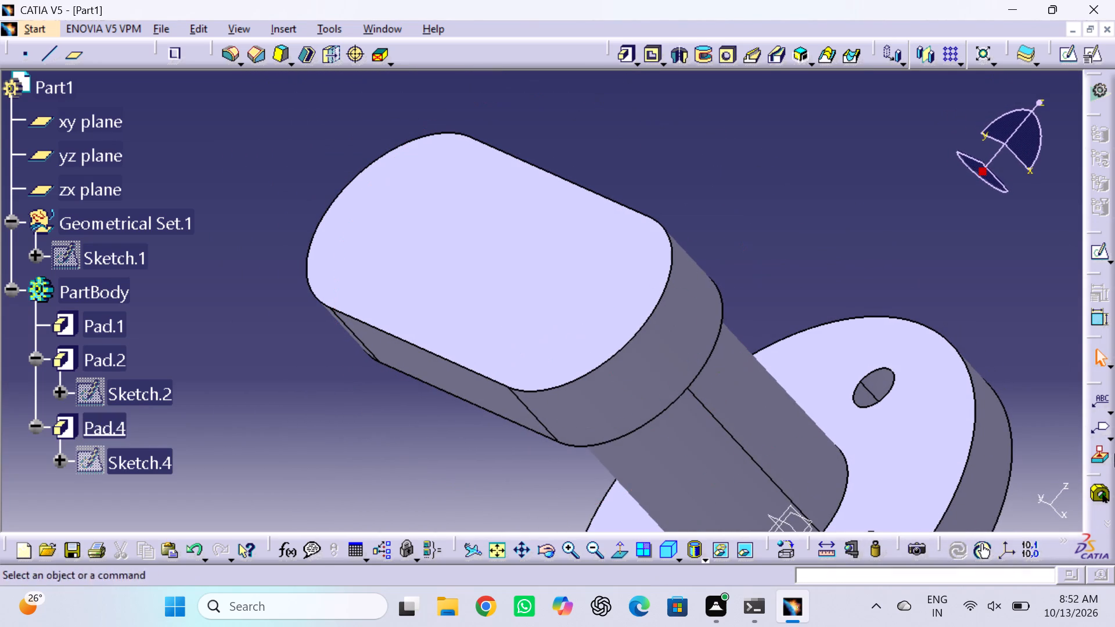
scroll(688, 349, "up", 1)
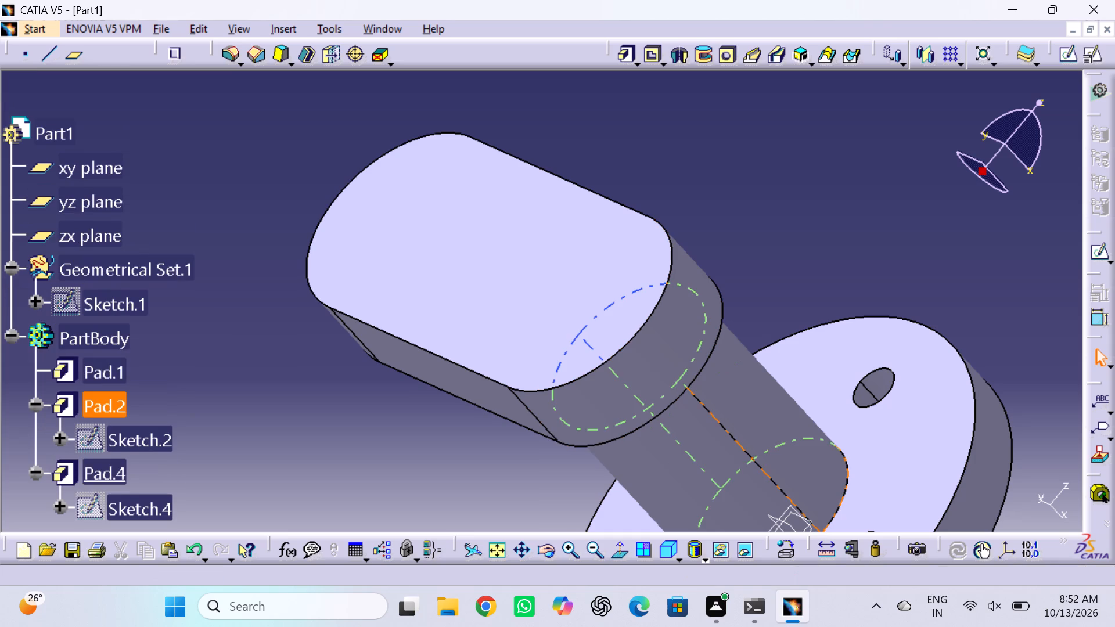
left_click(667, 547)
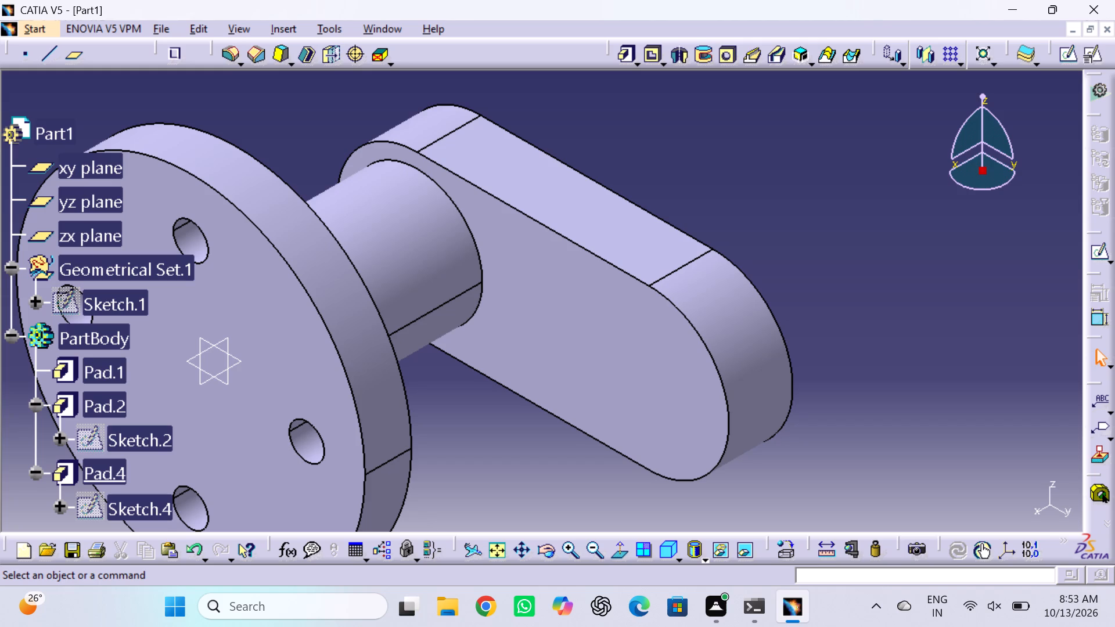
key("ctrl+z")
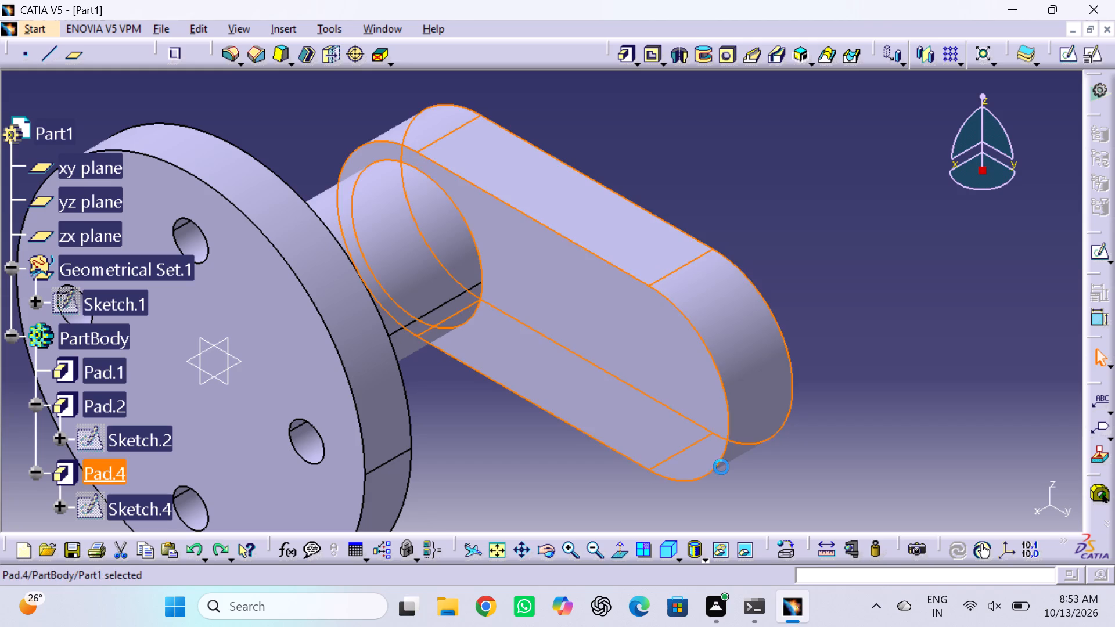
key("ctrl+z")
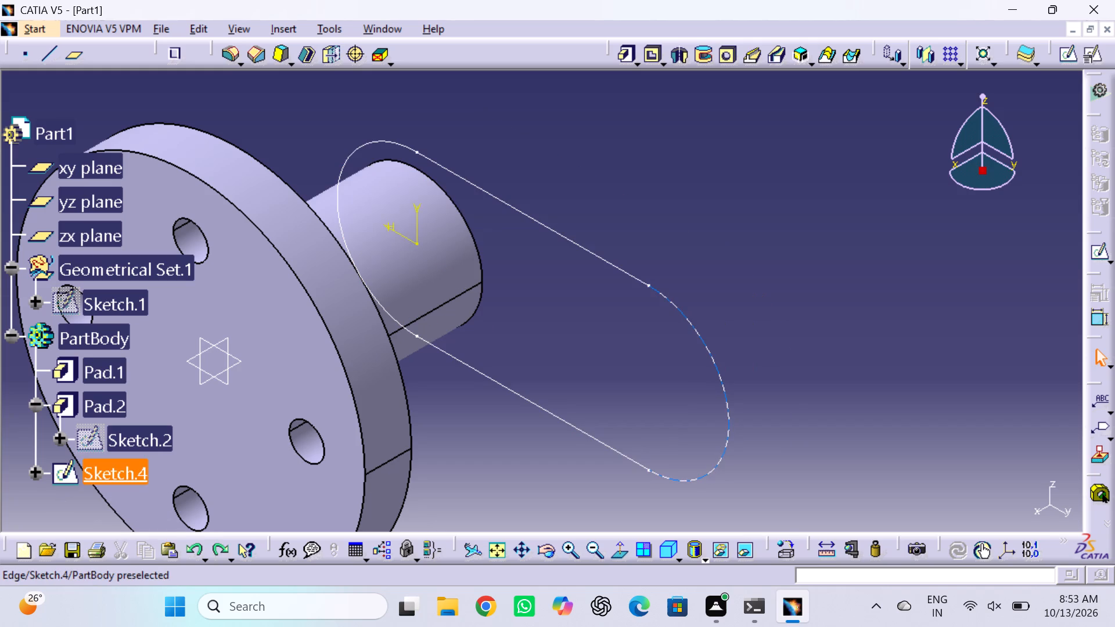
Reopen the round-ended sketch, dimension the lower horizontal line's length as 40 mm, and exit the sketch.
double_click(723, 453)
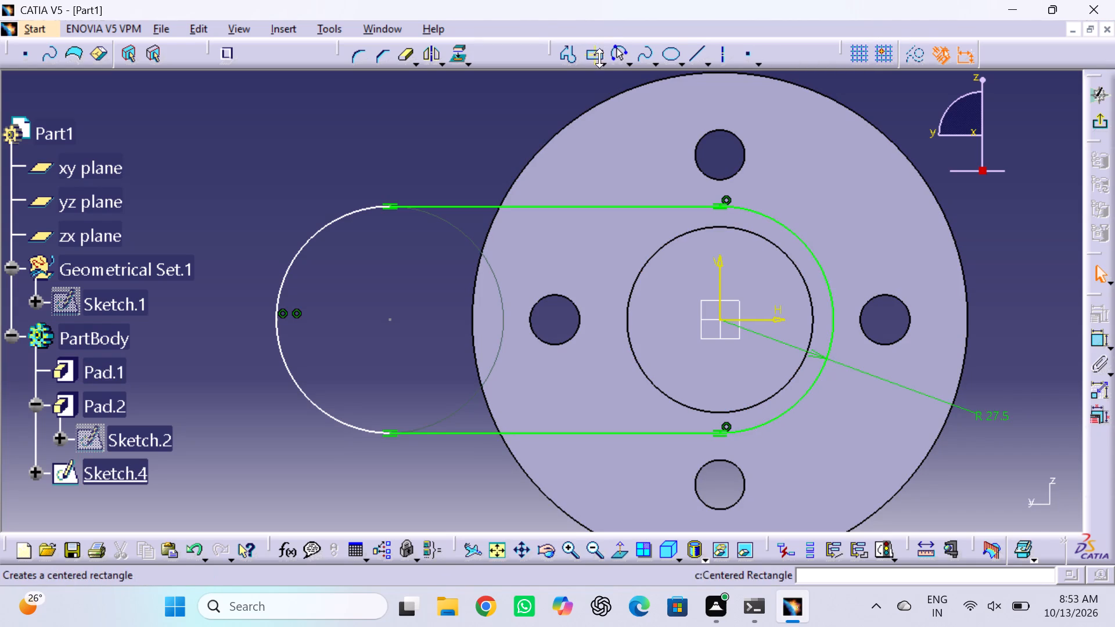
left_click(1097, 344)
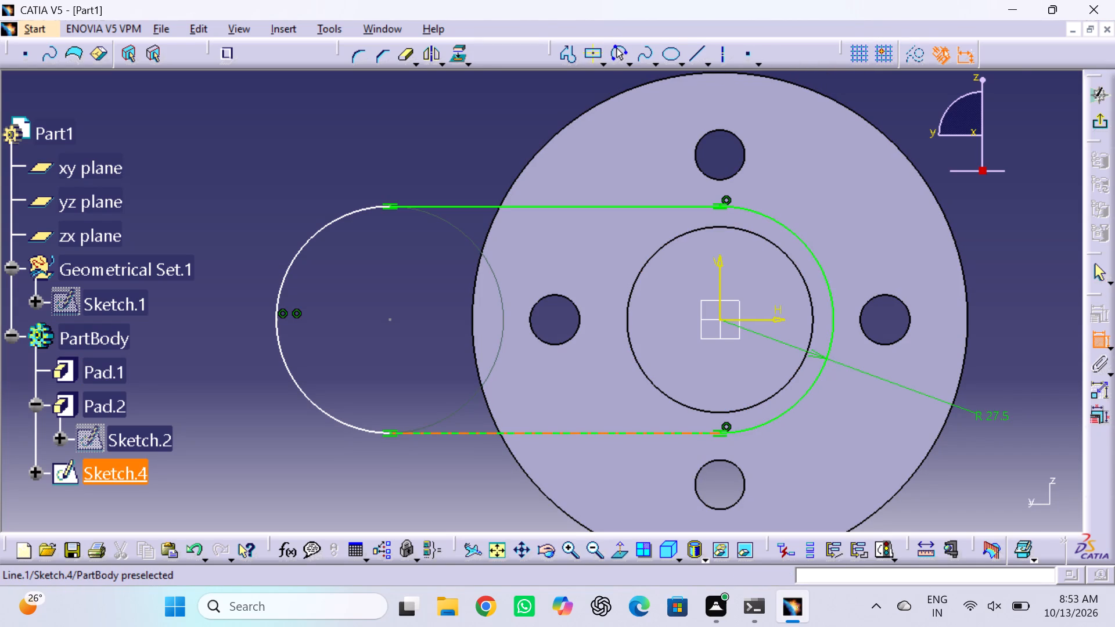
left_click(567, 435)
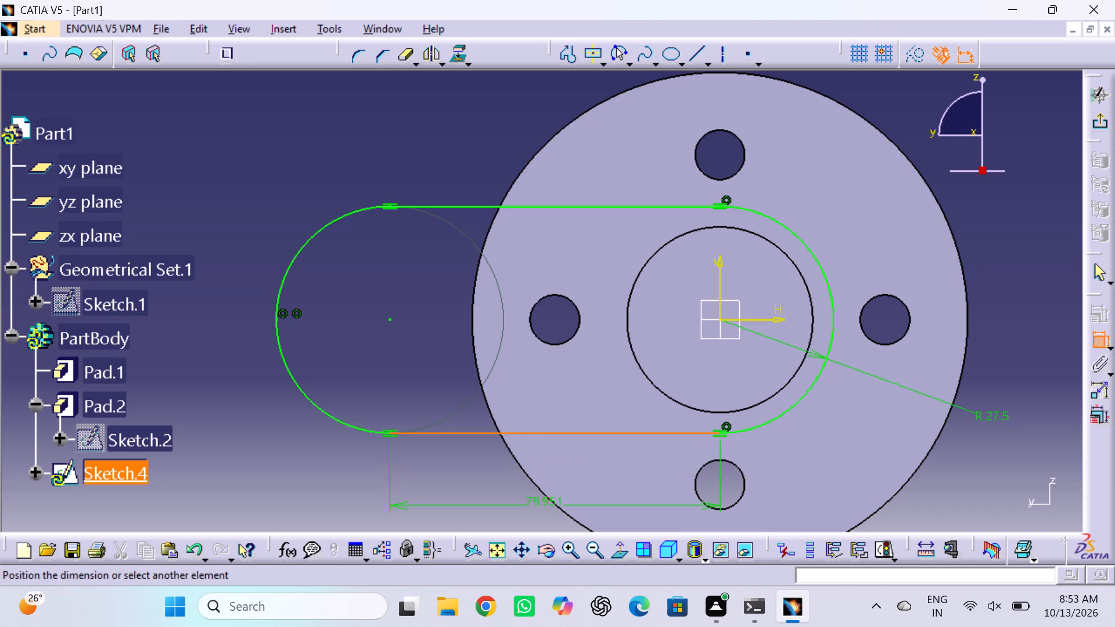
left_click(544, 506)
double_click(540, 502)
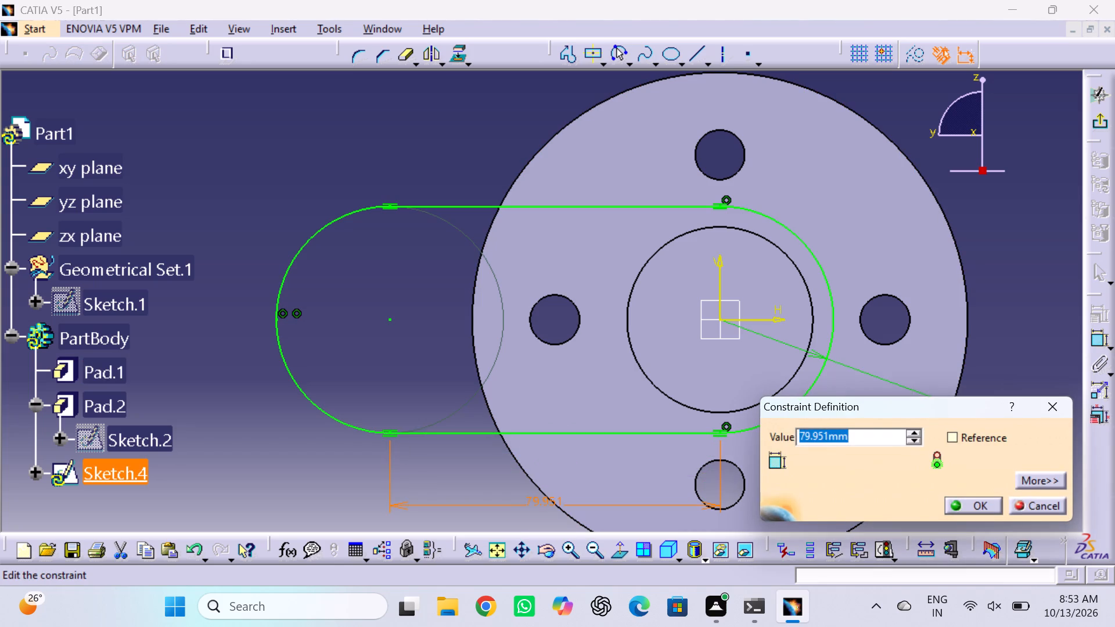
key("4")
key("0")
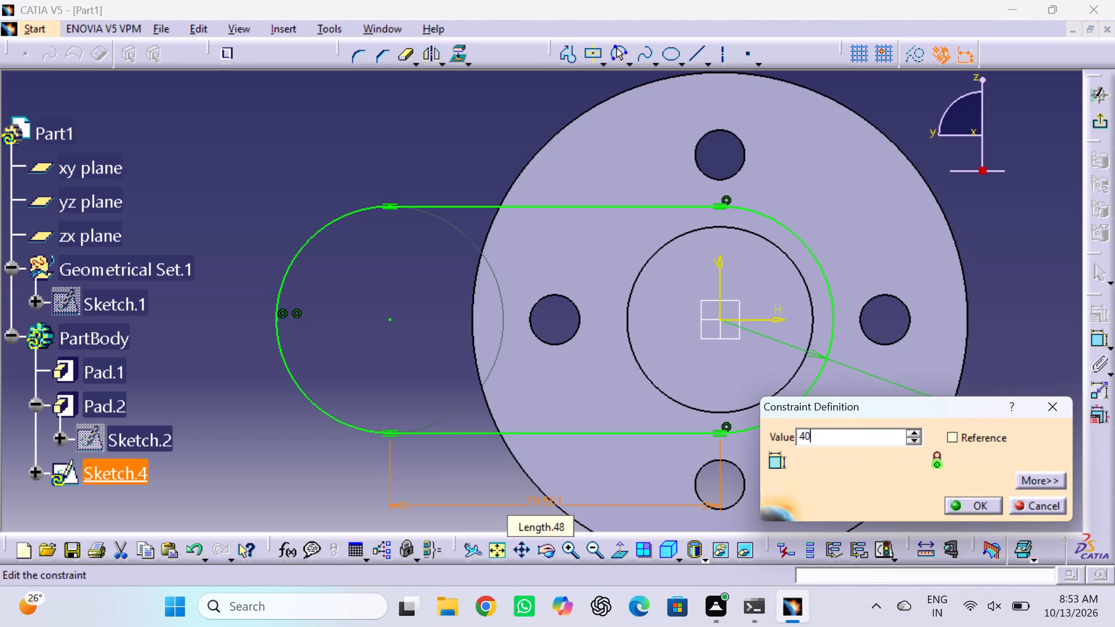
key("Return")
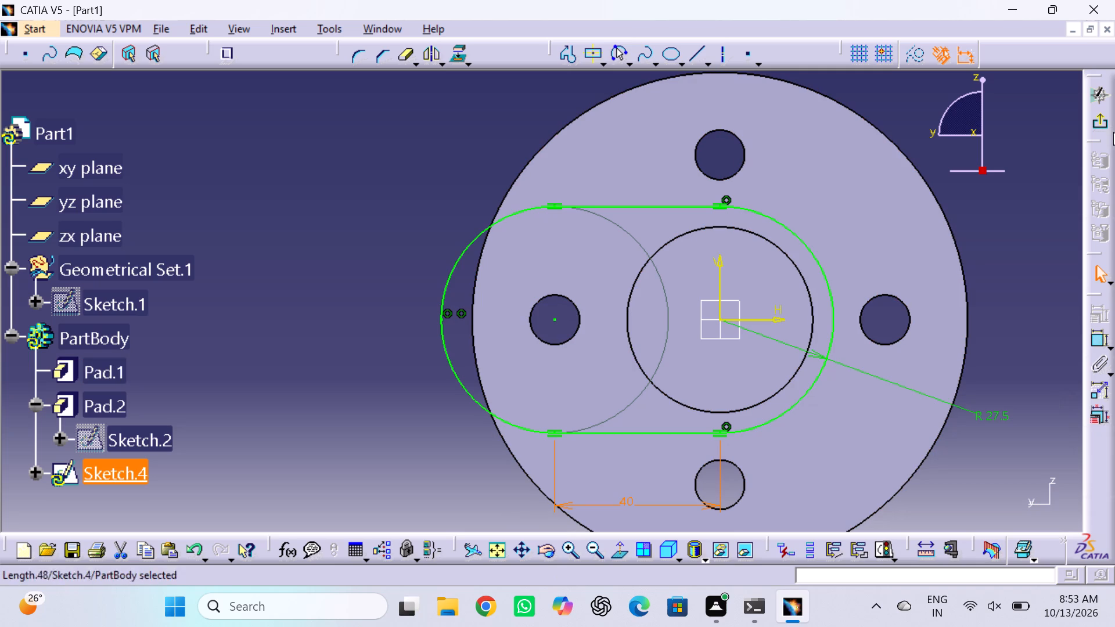
left_click(1099, 116)
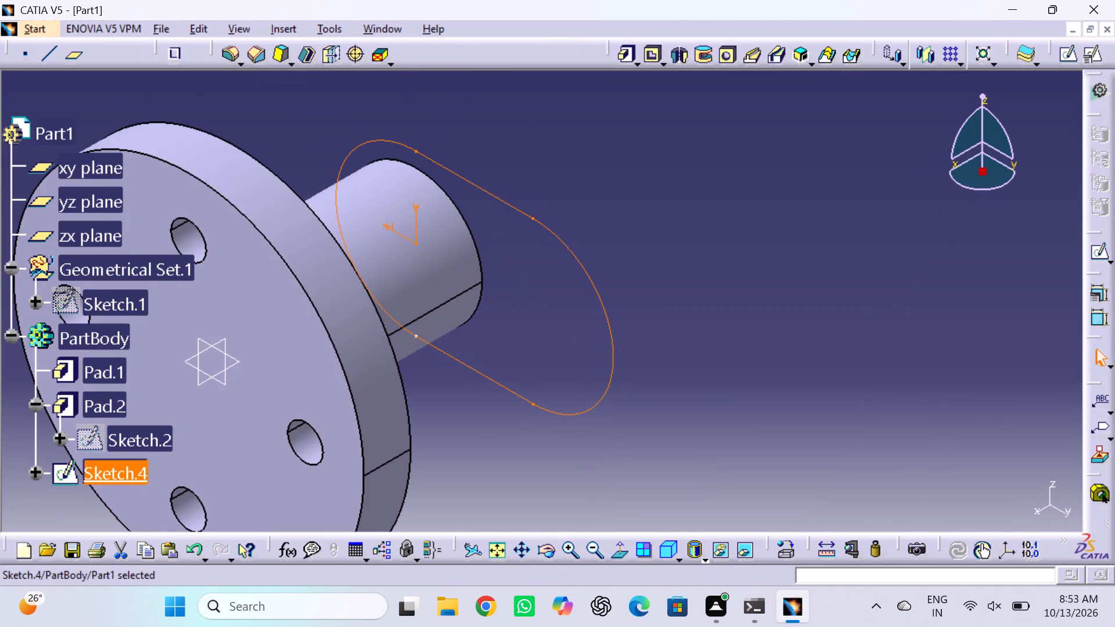
Pad the shortened round-ended outline by 22 mm, away from the disc.
left_click(625, 52)
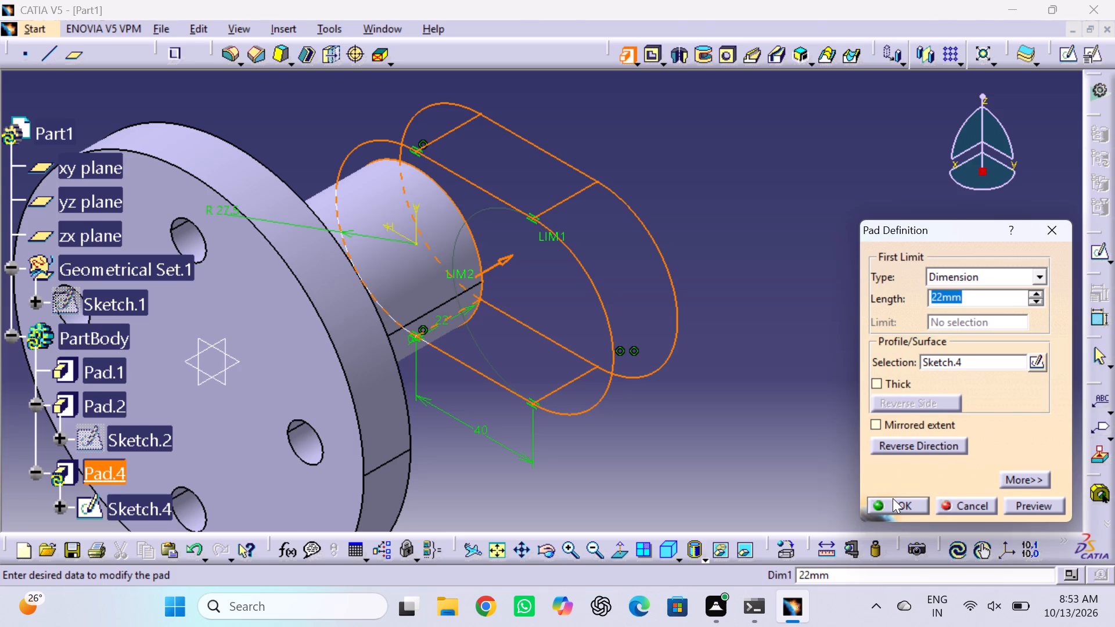
double_click(893, 499)
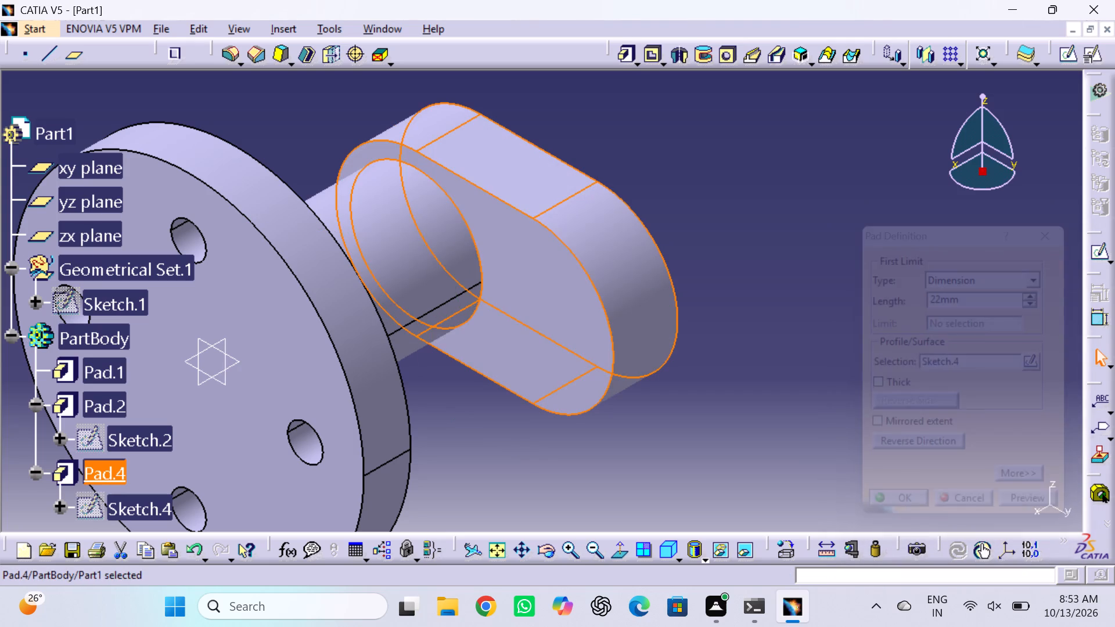
left_click(823, 427)
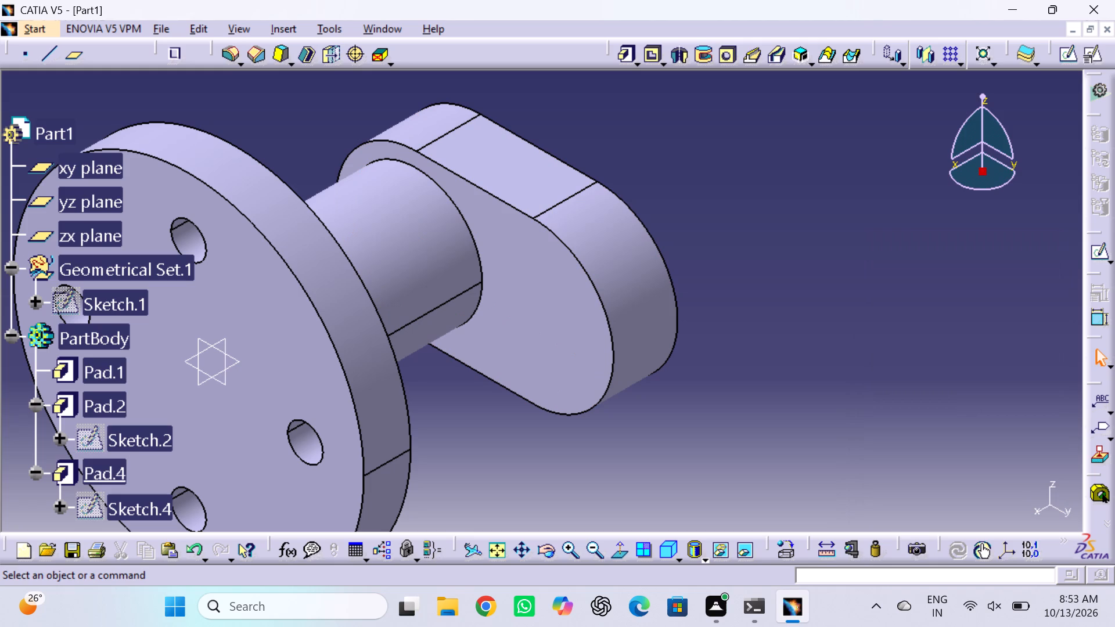
On the round-ended feature's outer face, sketch a circle of about 18.6 mm radius centred at about H -45.4 mm, V 0 mm.
middle_click_drag(818, 428, 787, 438)
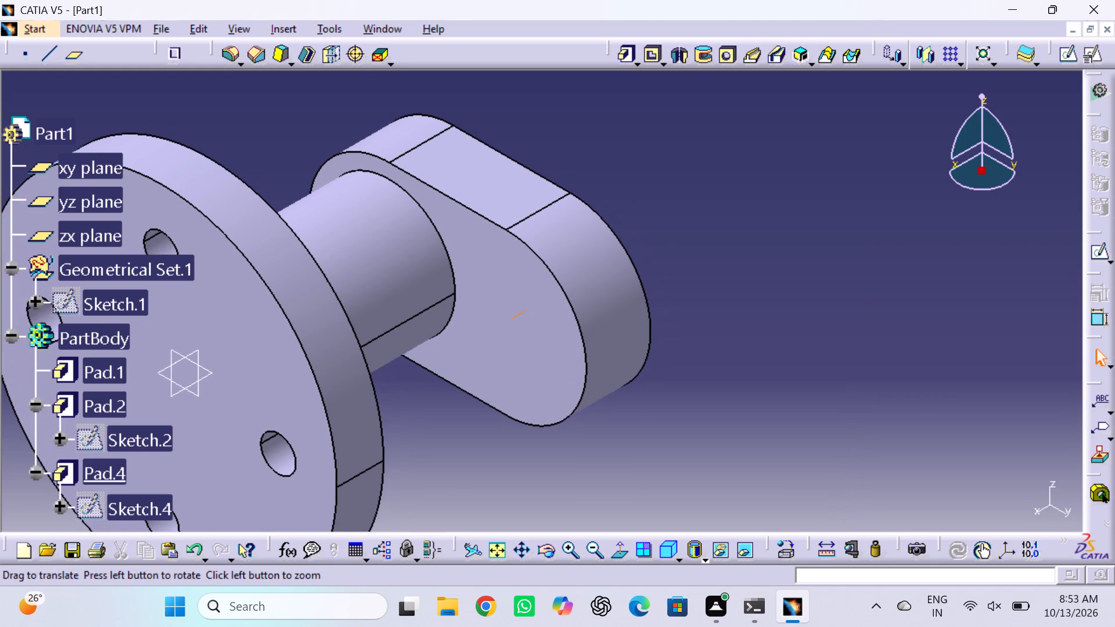
middle_click_drag(787, 438, 504, 391)
right_click_drag(787, 438, 504, 390)
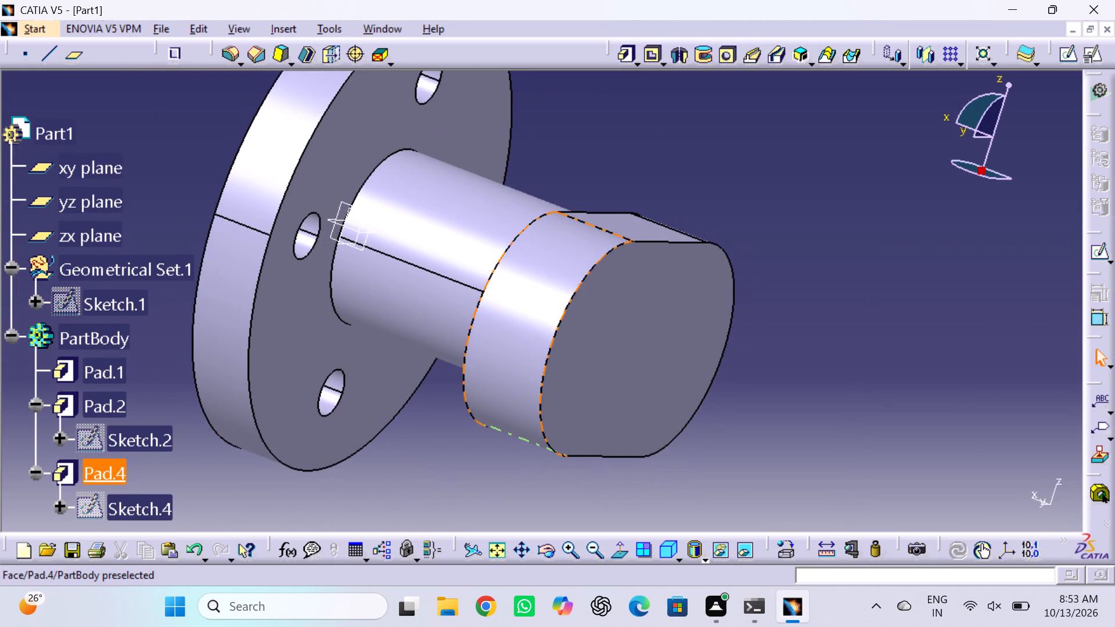
middle_click_drag(905, 403, 747, 352)
right_click_drag(905, 403, 747, 352)
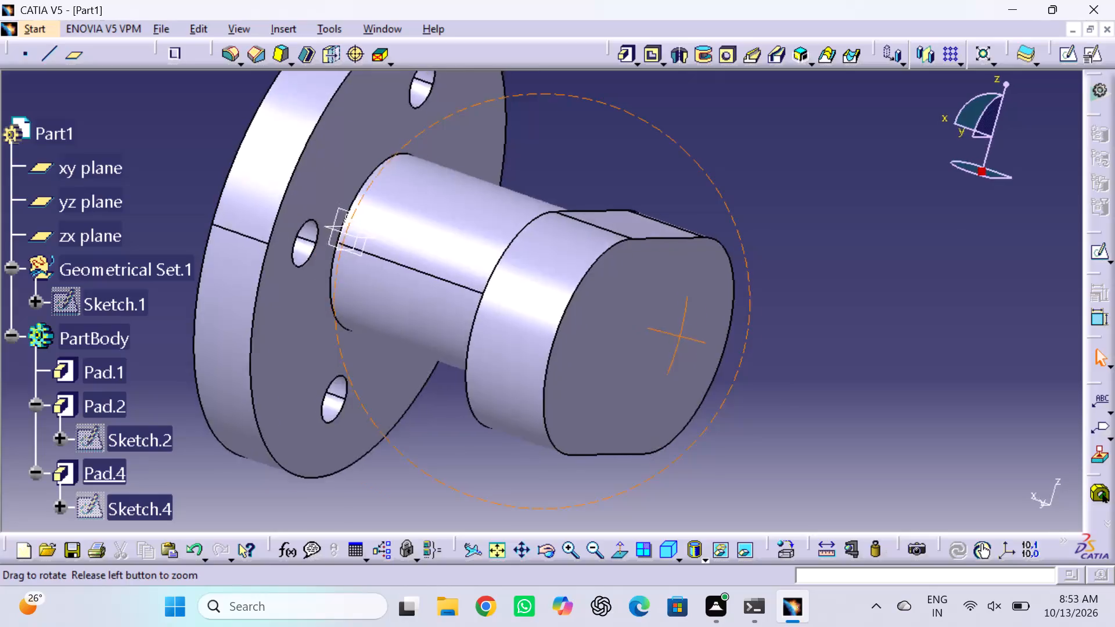
middle_click_drag(747, 352, 724, 337)
right_click_drag(747, 352, 706, 329)
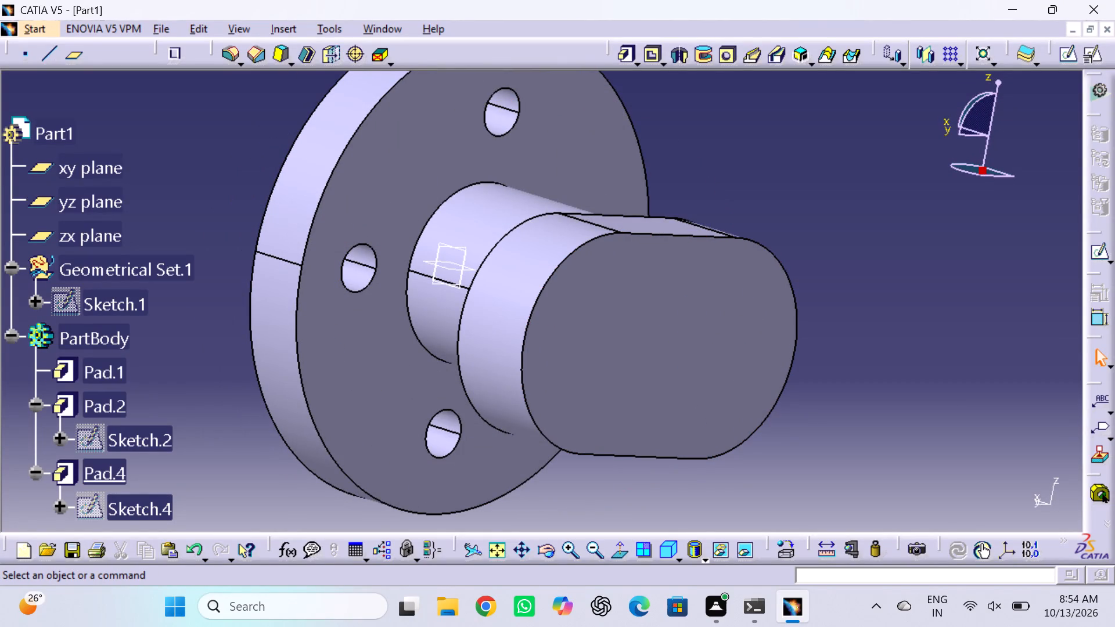
left_click(652, 359)
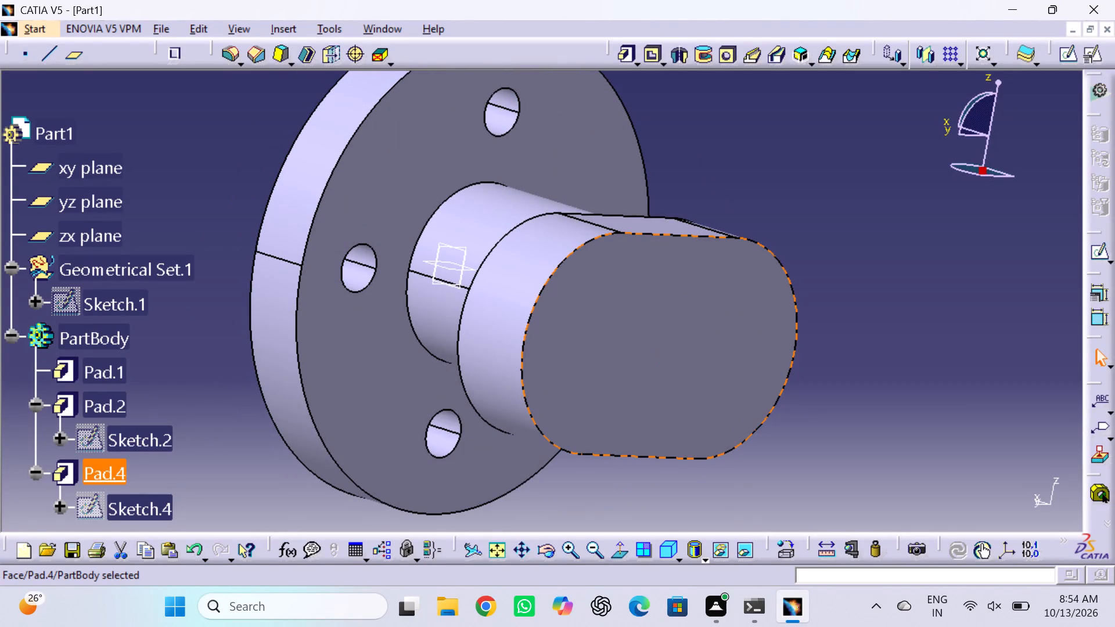
left_click(1068, 58)
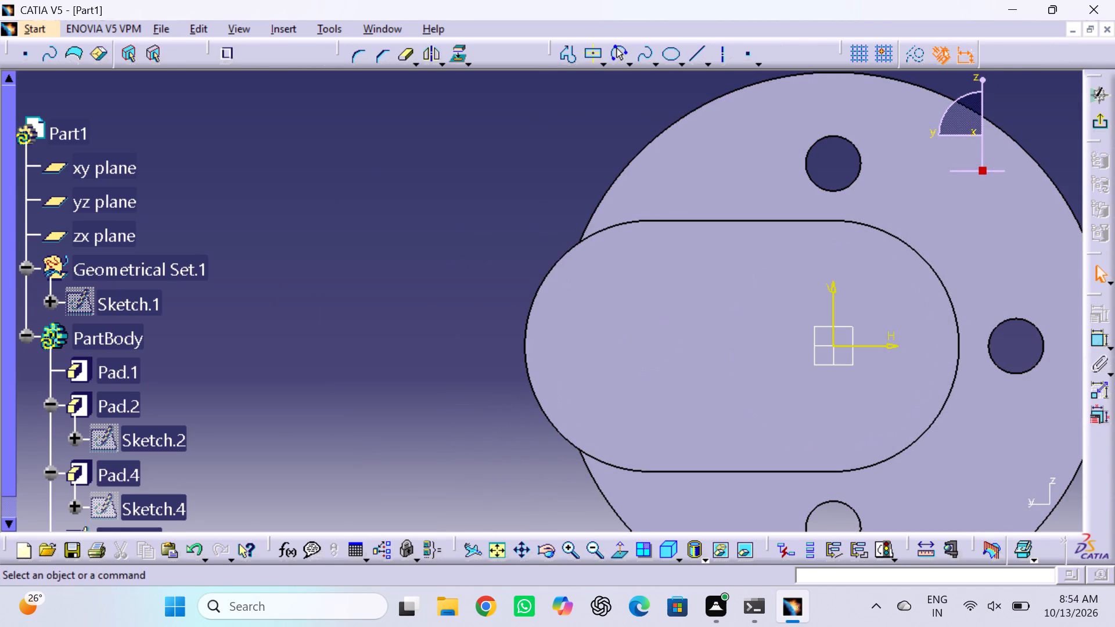
left_click(630, 58)
left_click(648, 80)
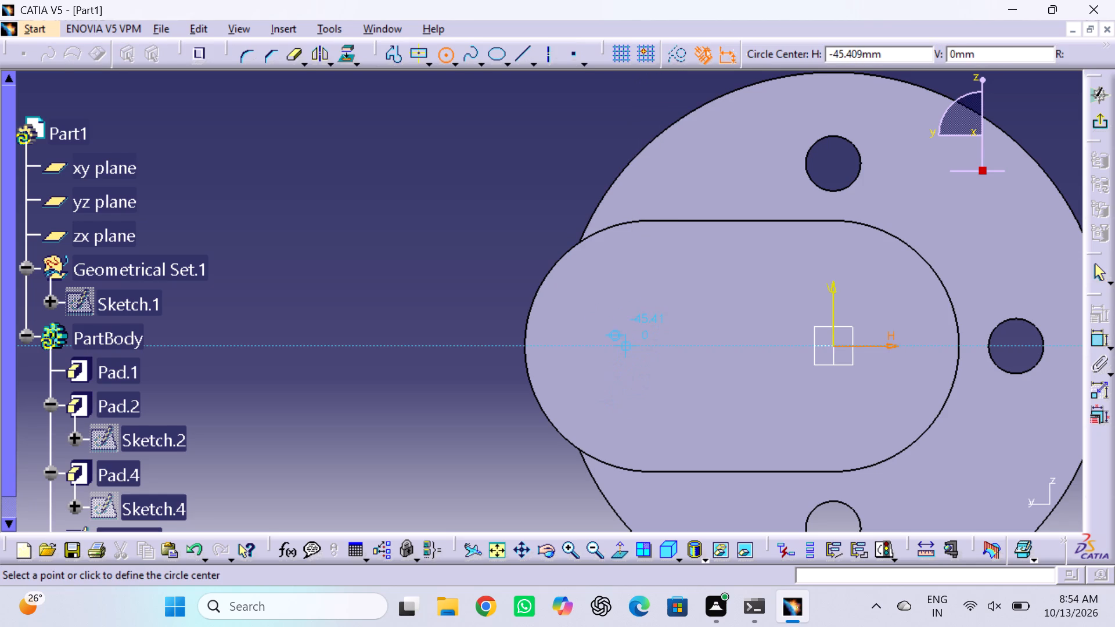
left_click(626, 348)
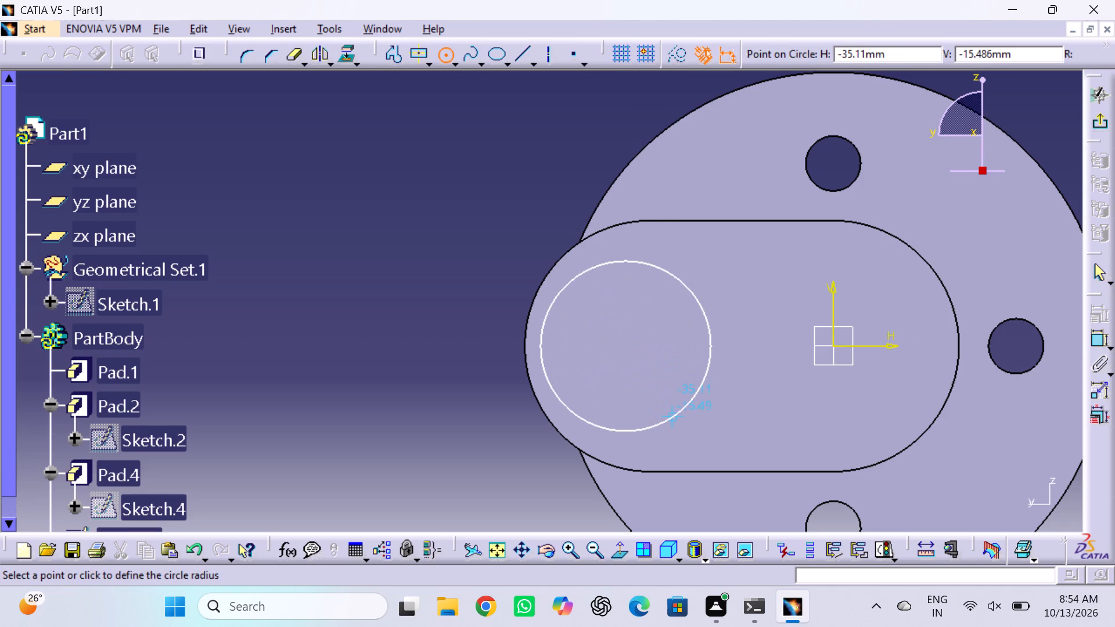
left_click(672, 416)
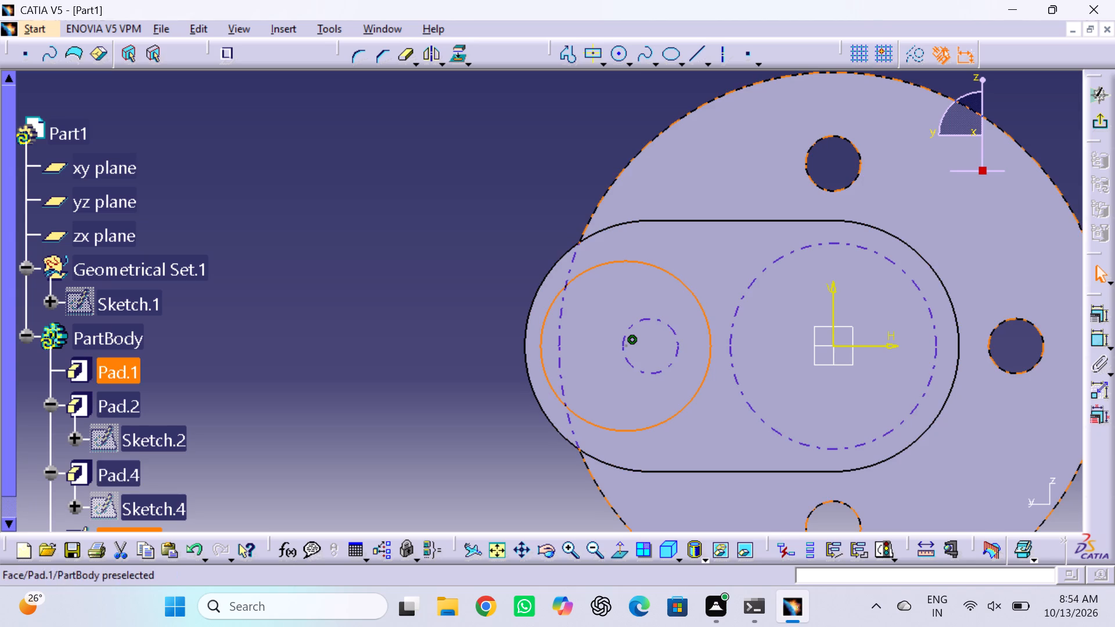
Dimension the sketched circle's radius as 22.5 mm.
left_click(1097, 340)
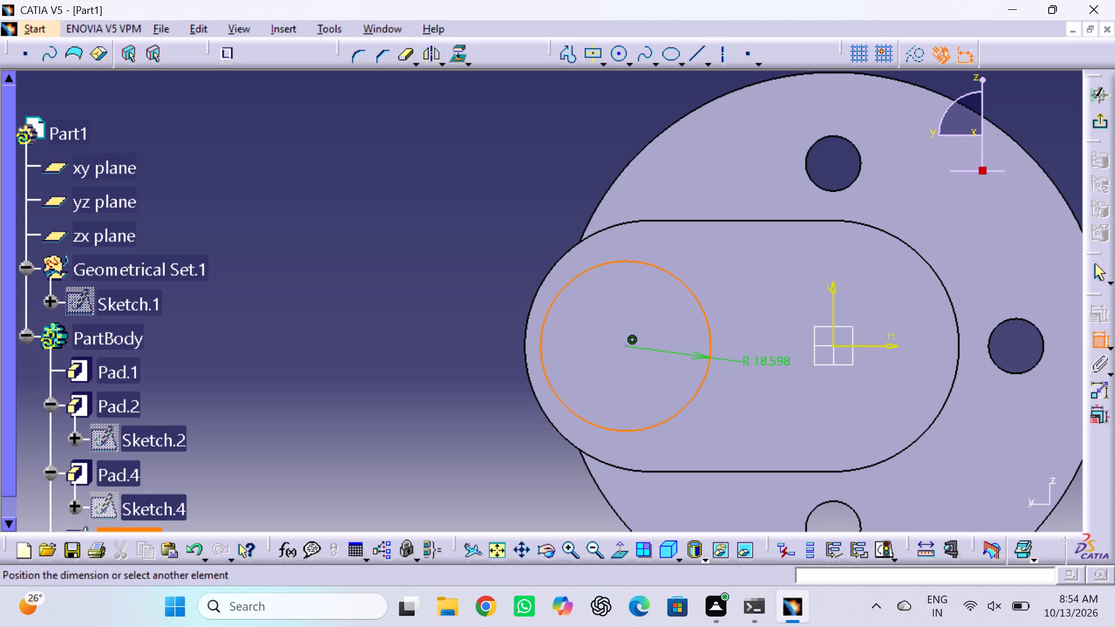
double_click(380, 348)
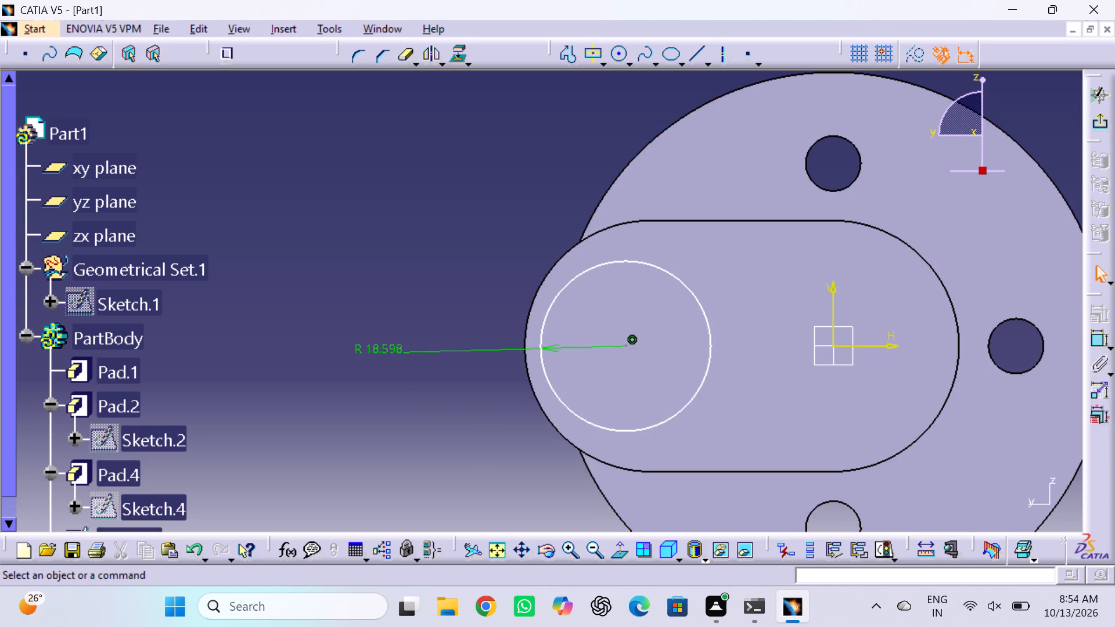
double_click(383, 345)
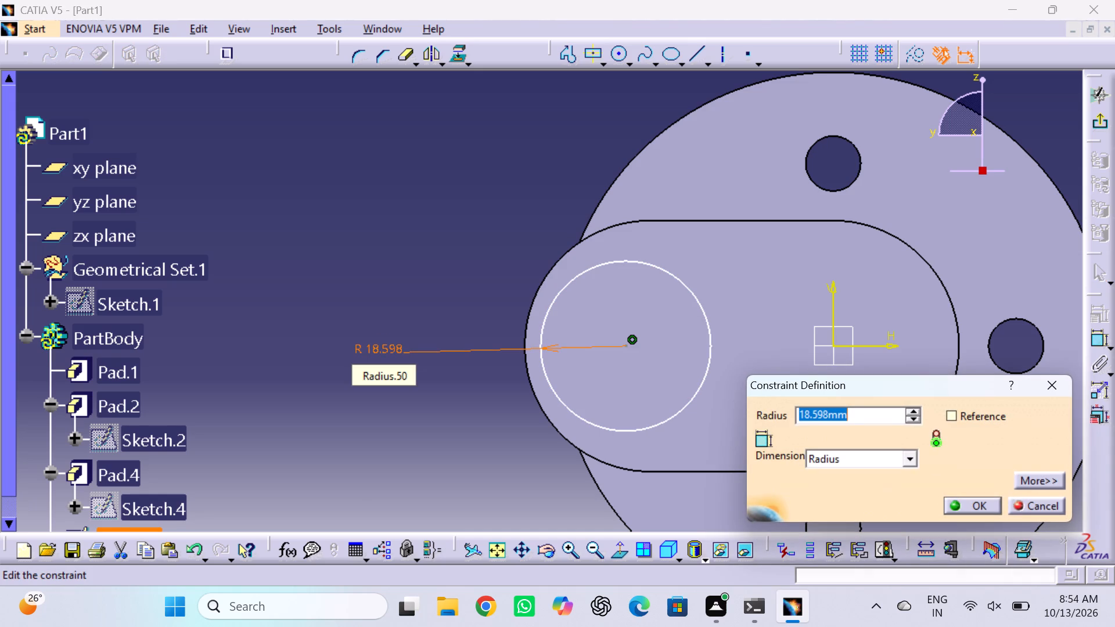
type("22")
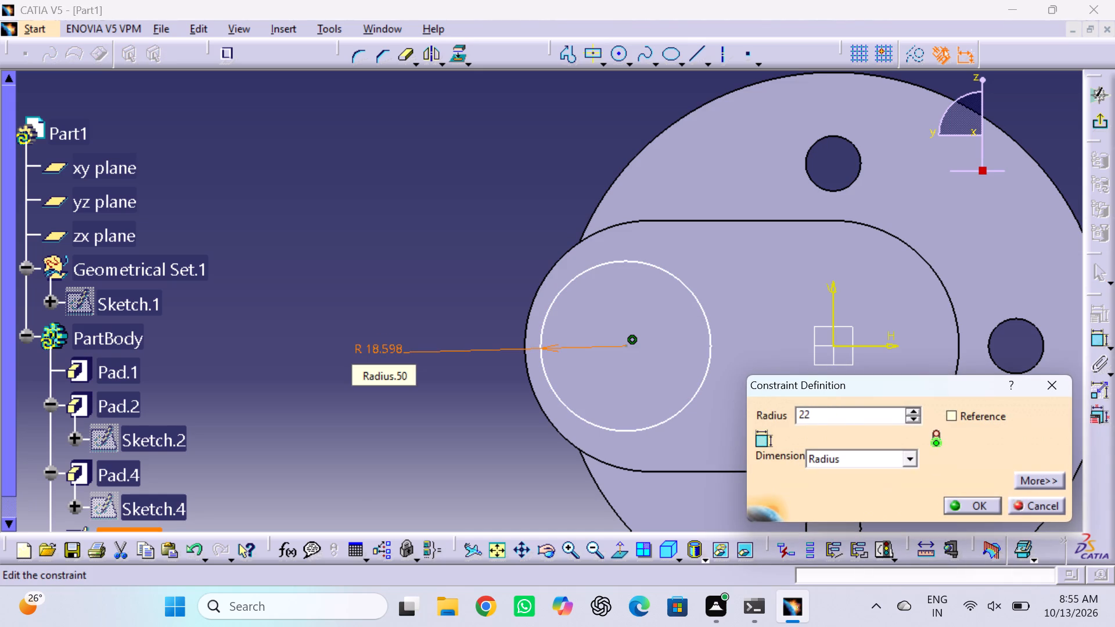
key("period")
key("5")
key("Return")
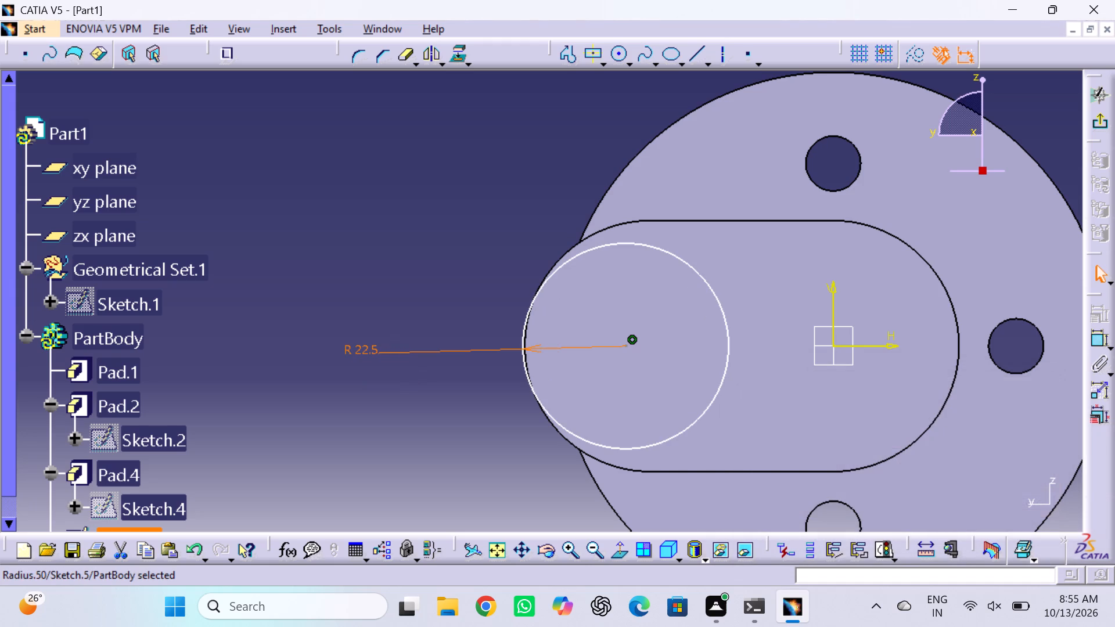
Dimension the distance between the circle's centre and the sketch origin as 40 mm, and exit the sketch.
left_click(1101, 339)
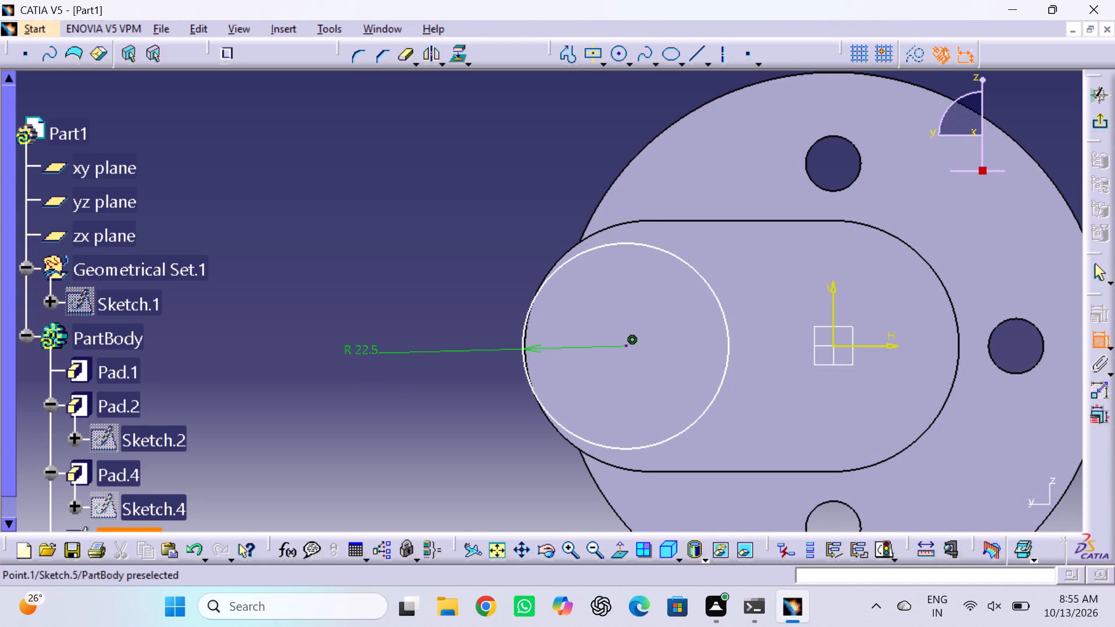
left_click(626, 347)
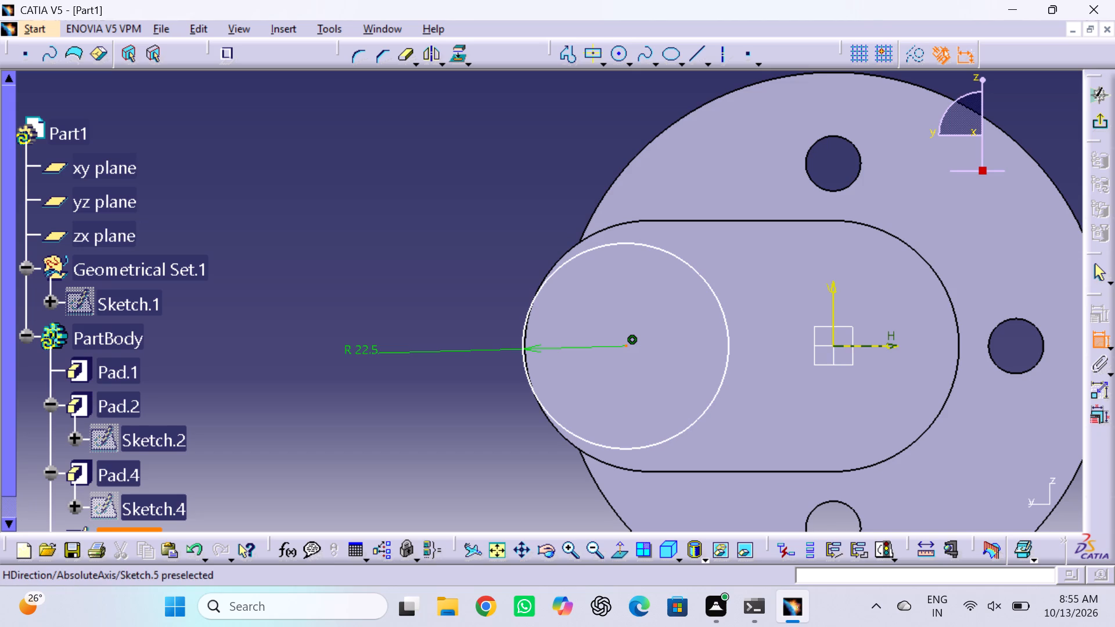
left_click(835, 347)
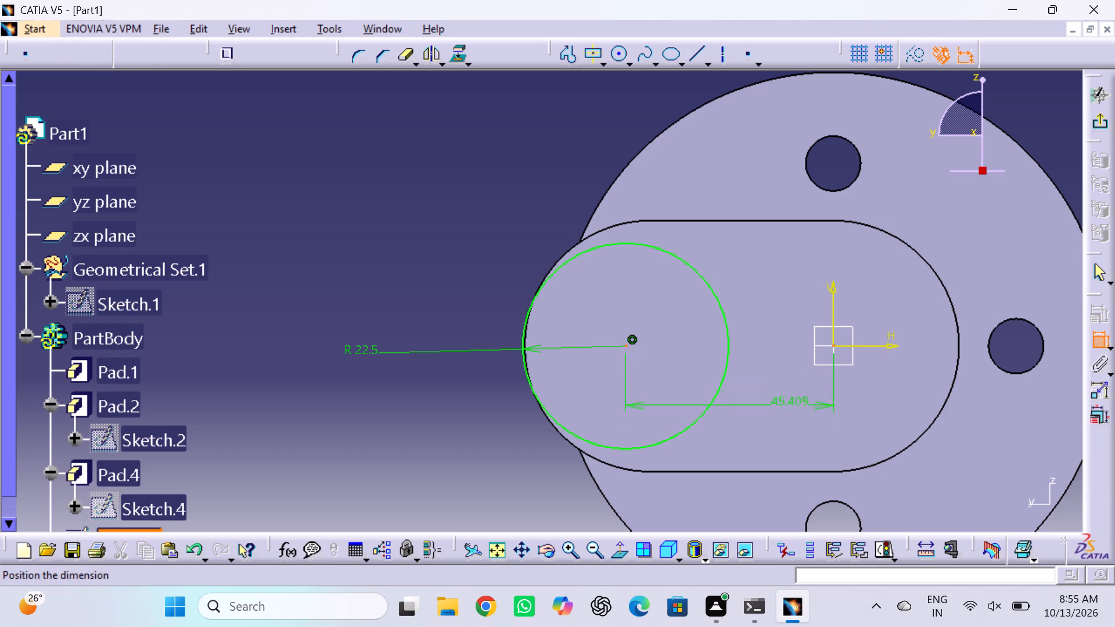
left_click(731, 498)
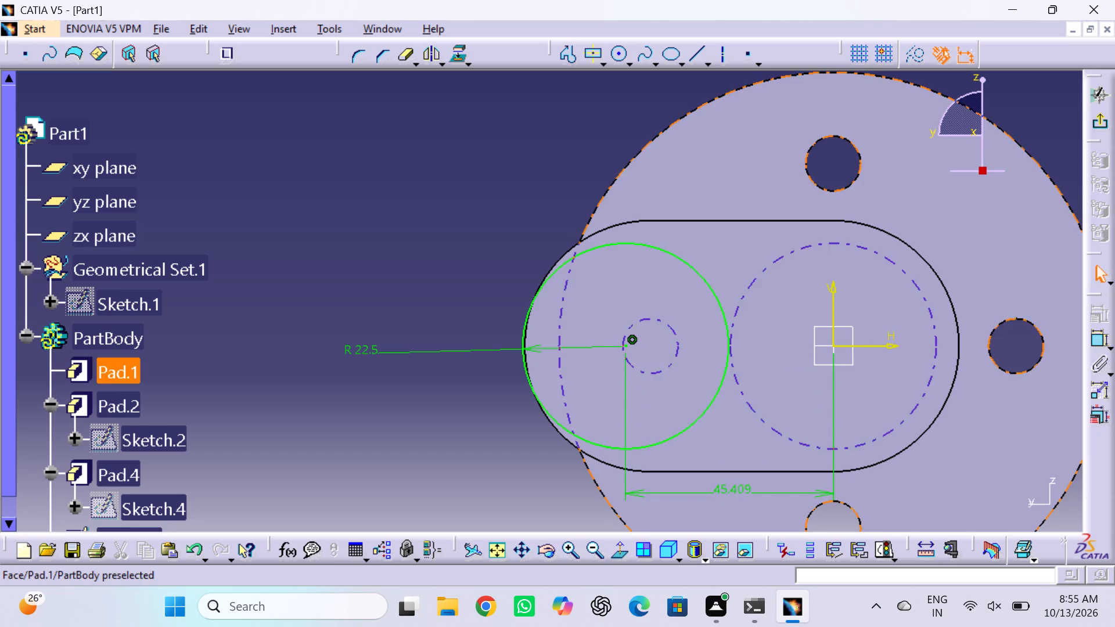
double_click(725, 491)
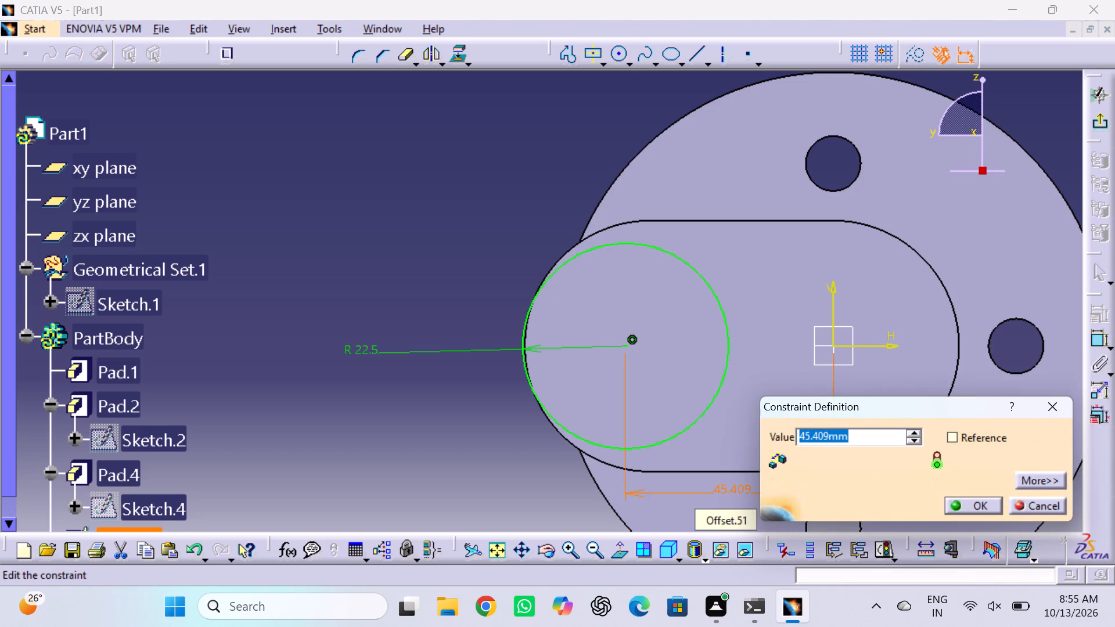
key("4")
key("0")
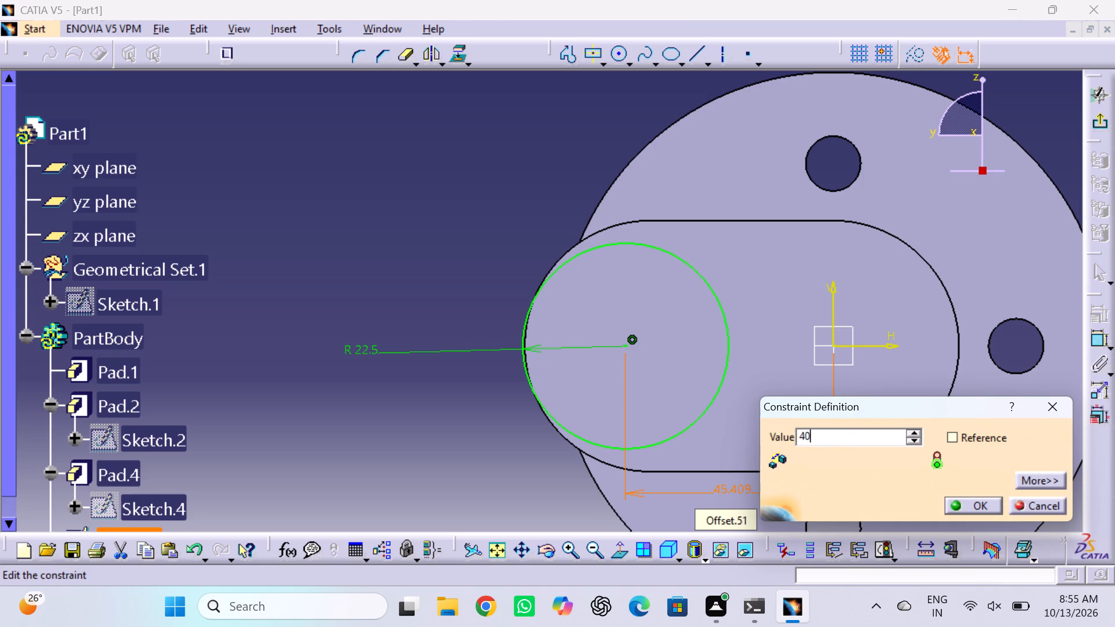
key("Return")
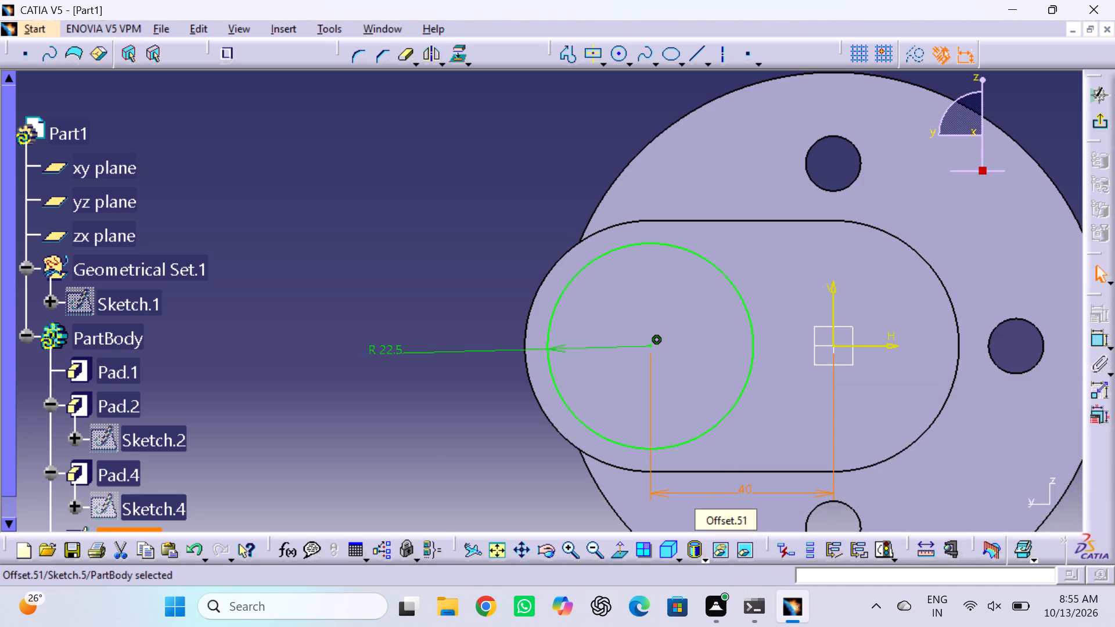
left_click(420, 258)
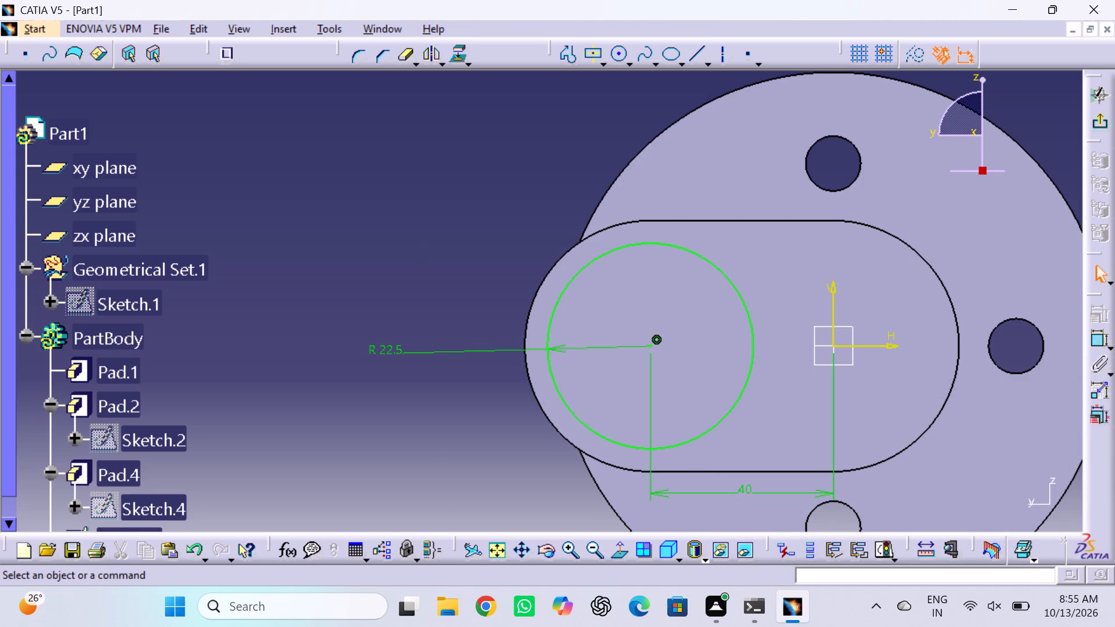
left_click(1097, 121)
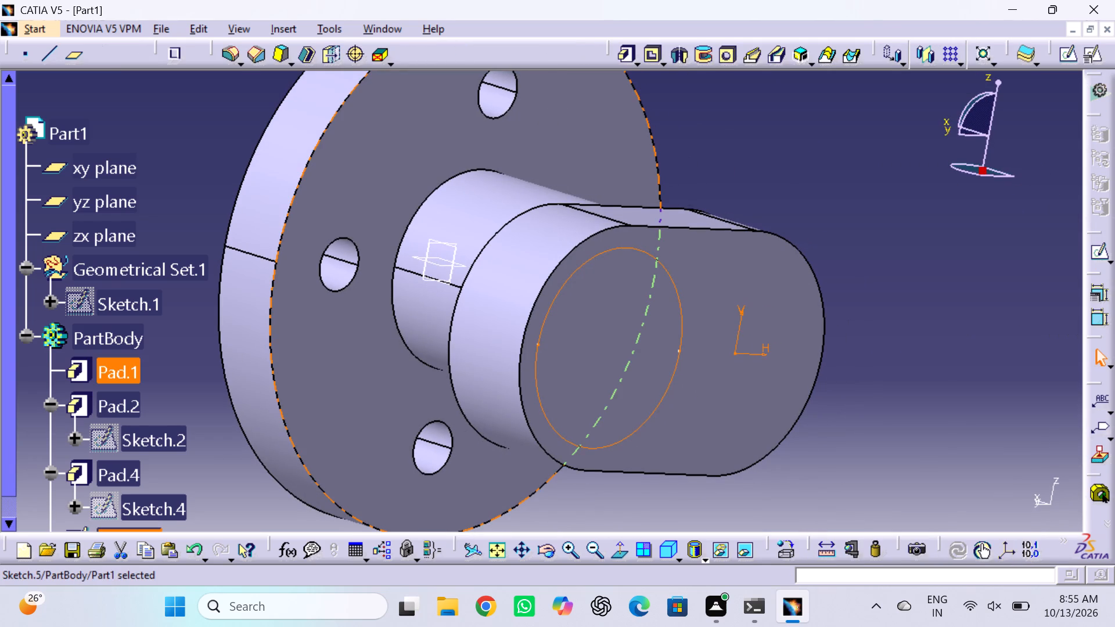
Pad the 22.5 mm radius circle by 35 mm, outward from the round-ended feature.
left_click(624, 54)
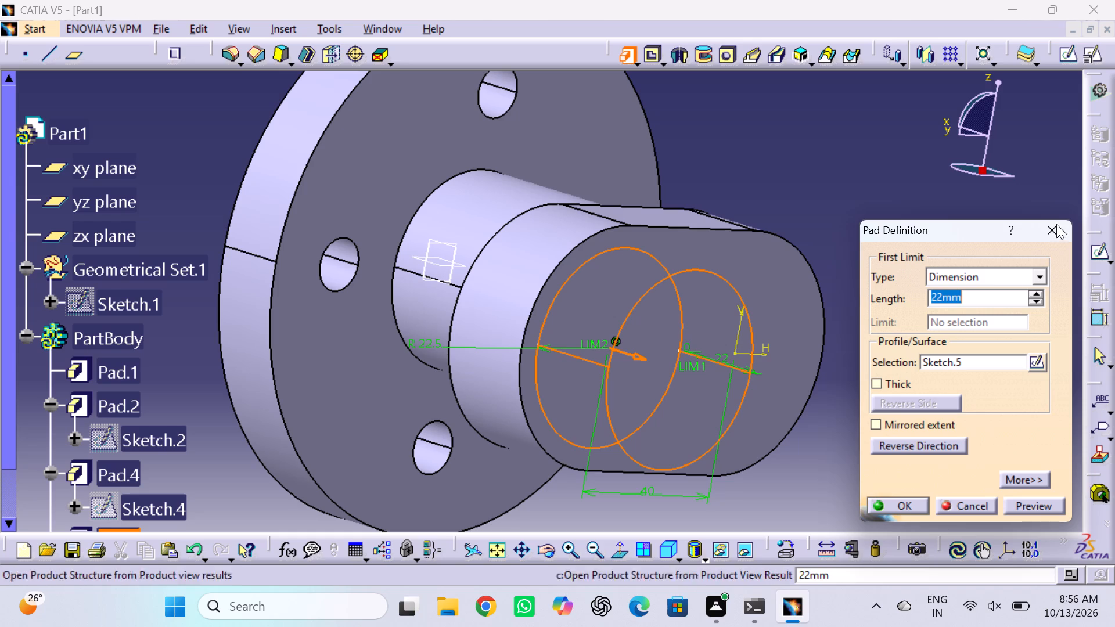
double_click(983, 296)
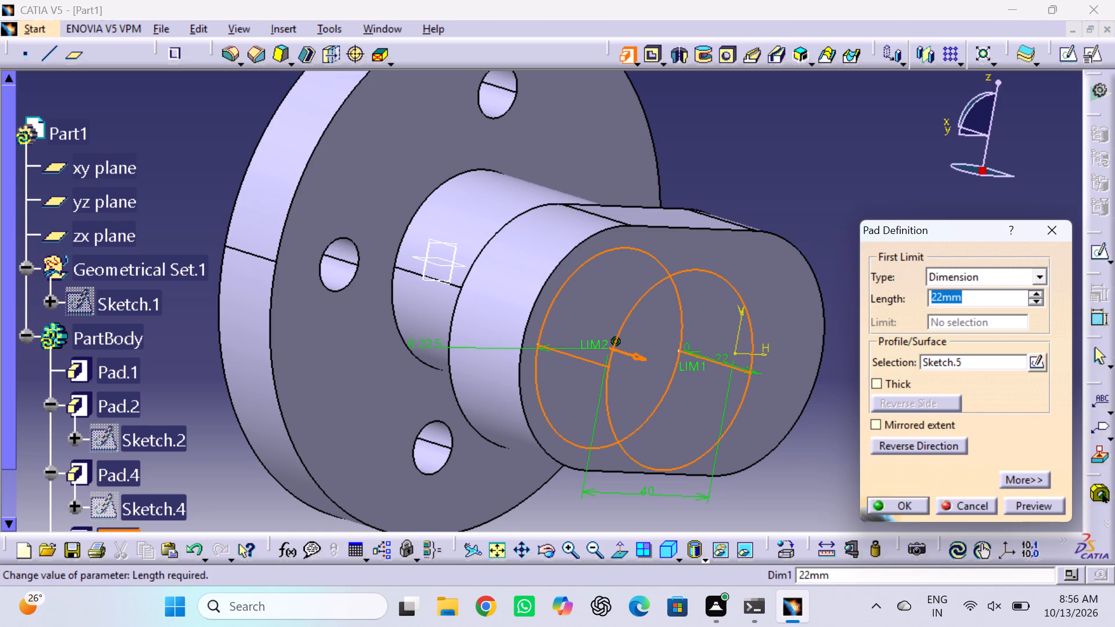
type("35")
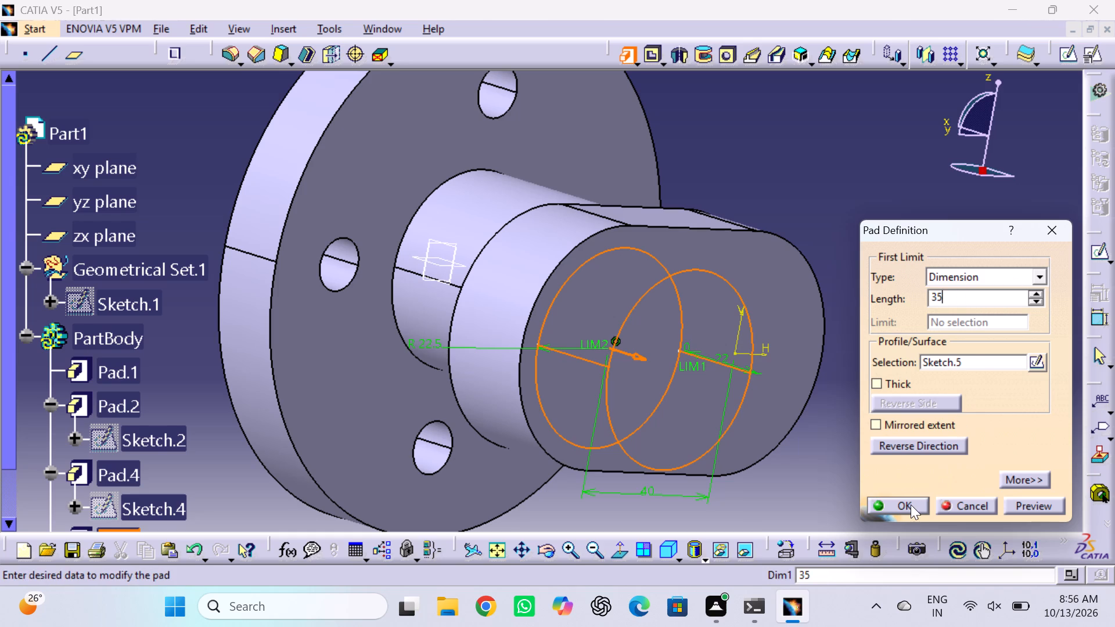
left_click(911, 505)
left_click(885, 365)
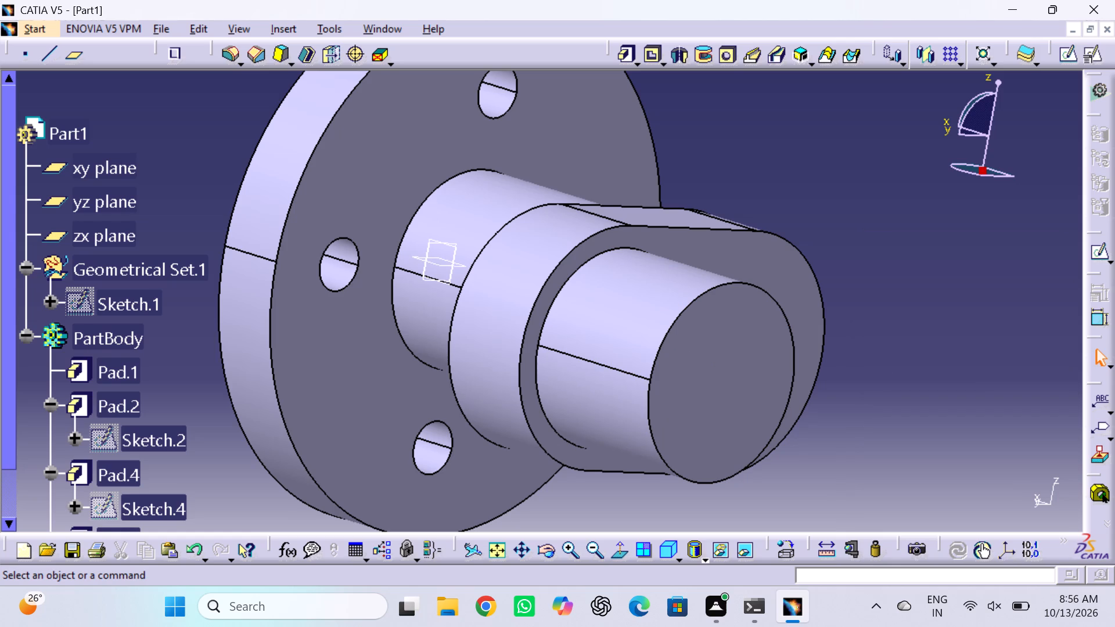
On the new cylinder's end face, sketch a circle of about 29.1 mm radius centred at about H -41 mm, V 0 mm.
left_click(749, 376)
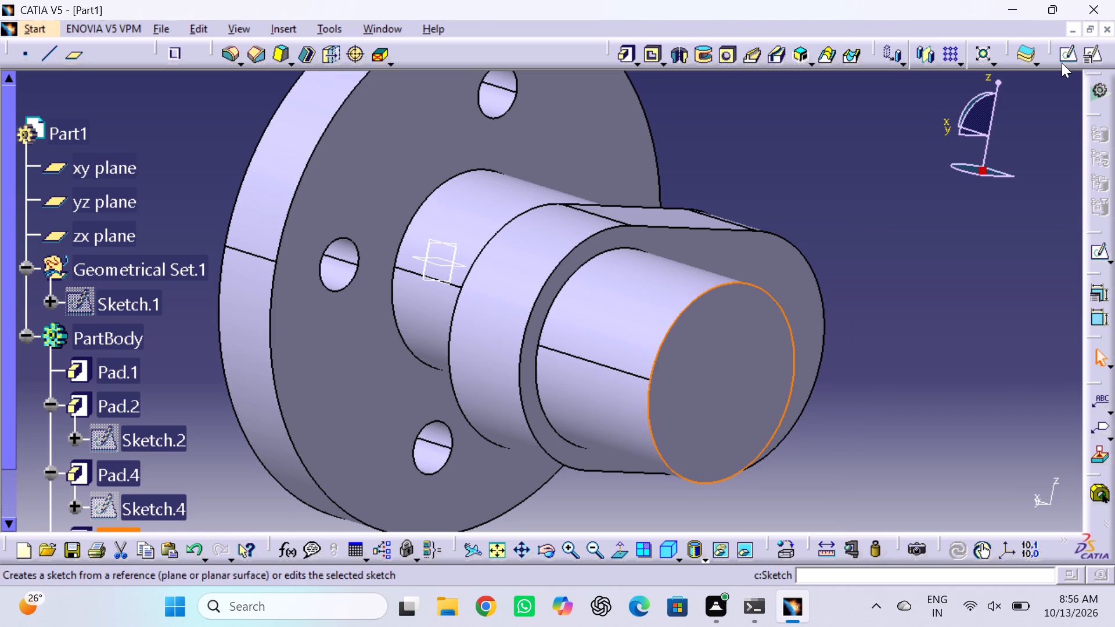
left_click(1069, 51)
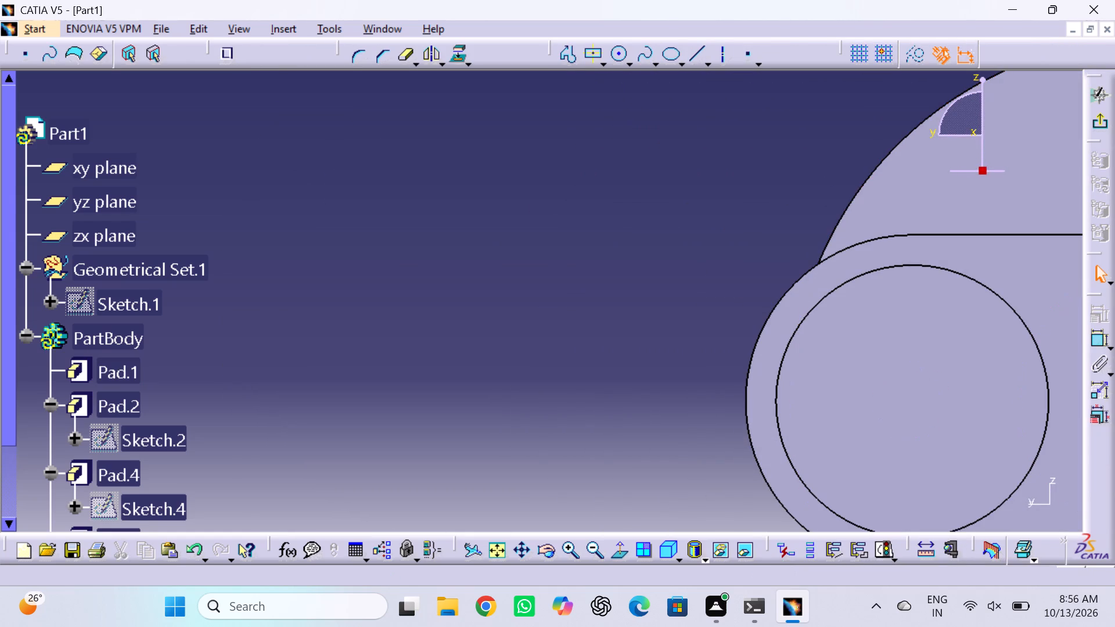
middle_click_drag(772, 224, 563, 150)
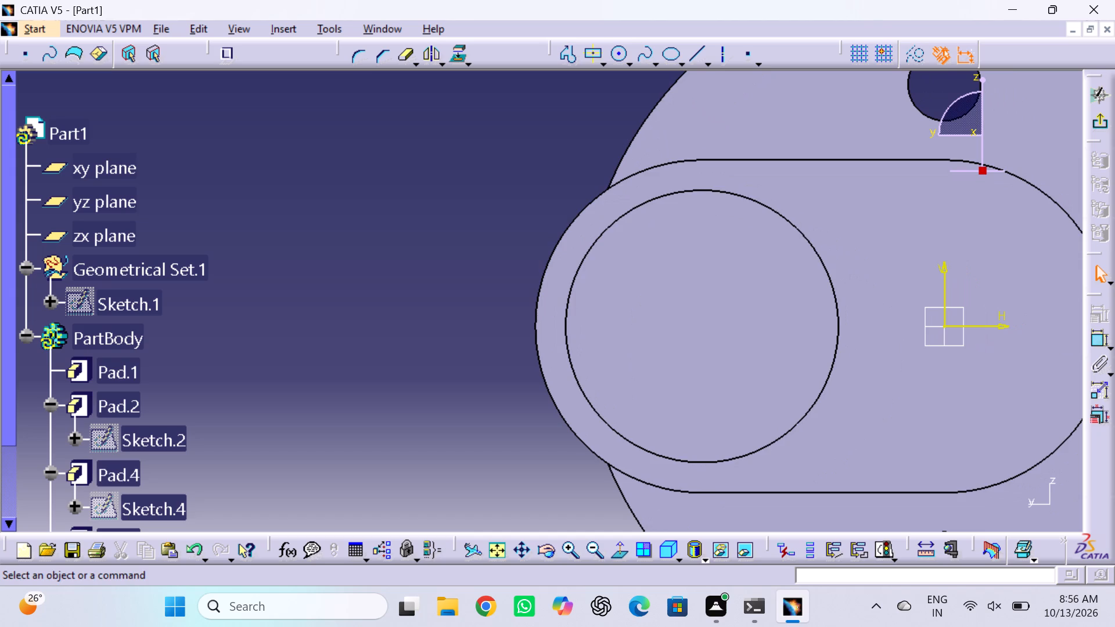
middle_click_drag(1054, 261, 863, 235)
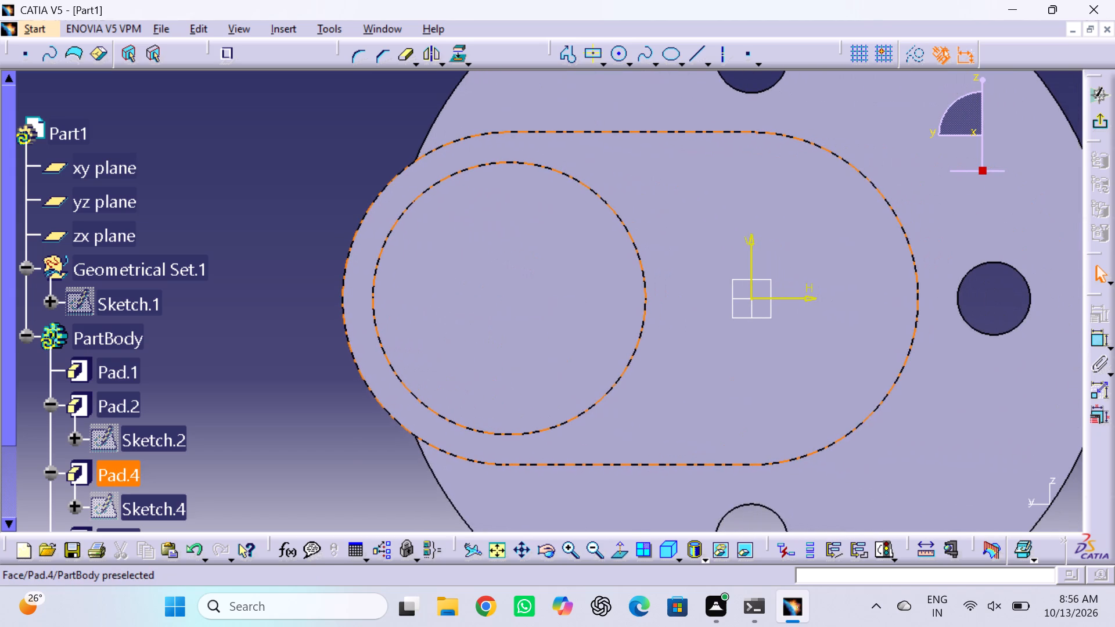
left_click(591, 547)
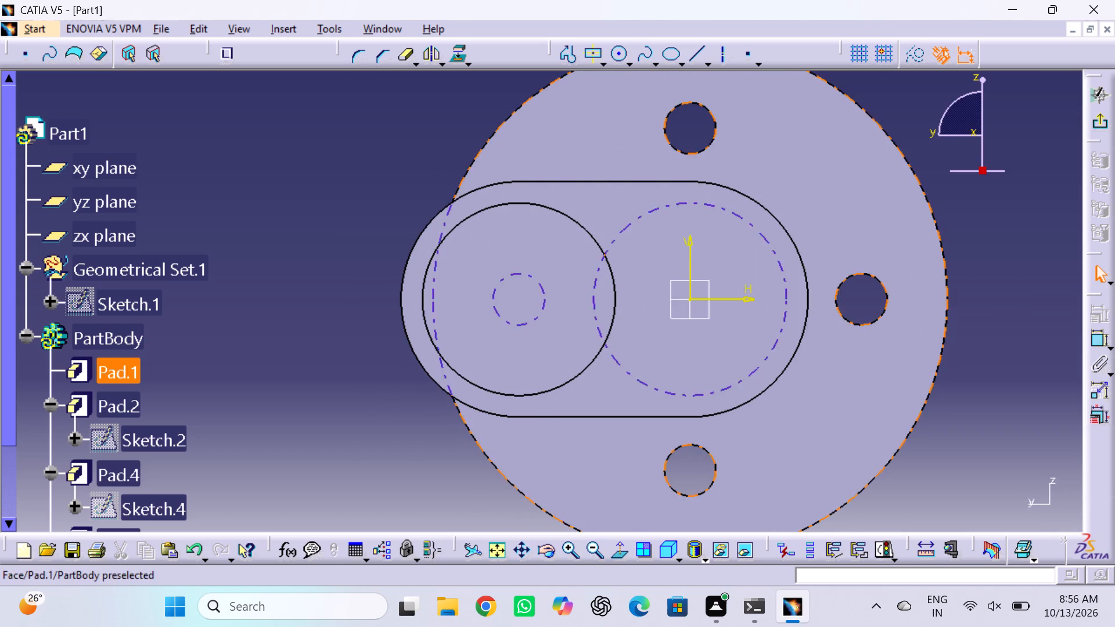
left_click(620, 49)
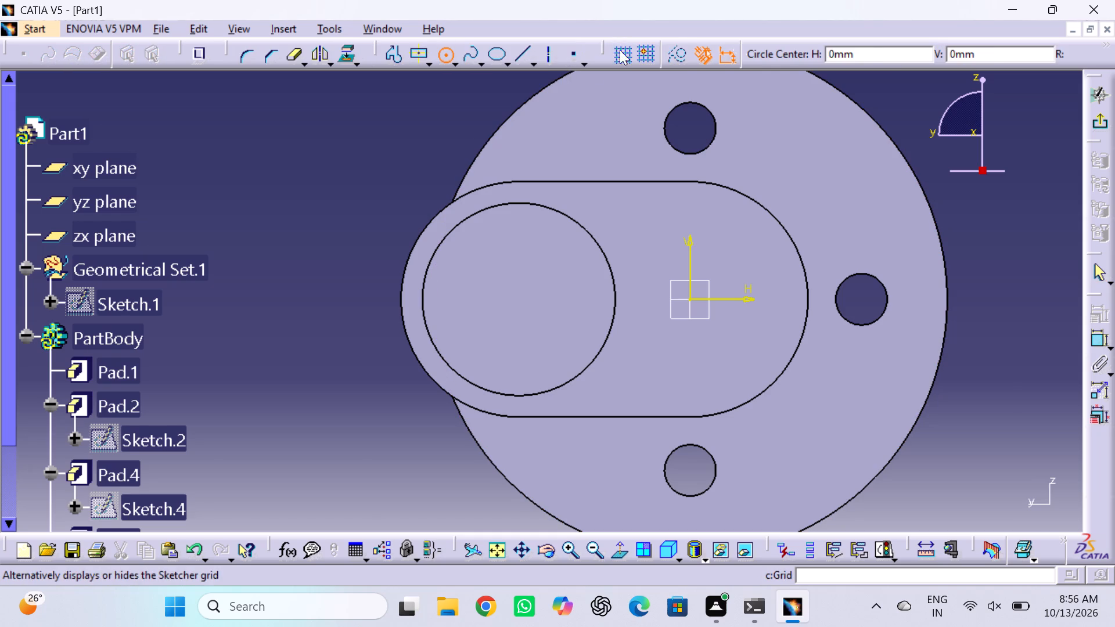
left_click(515, 301)
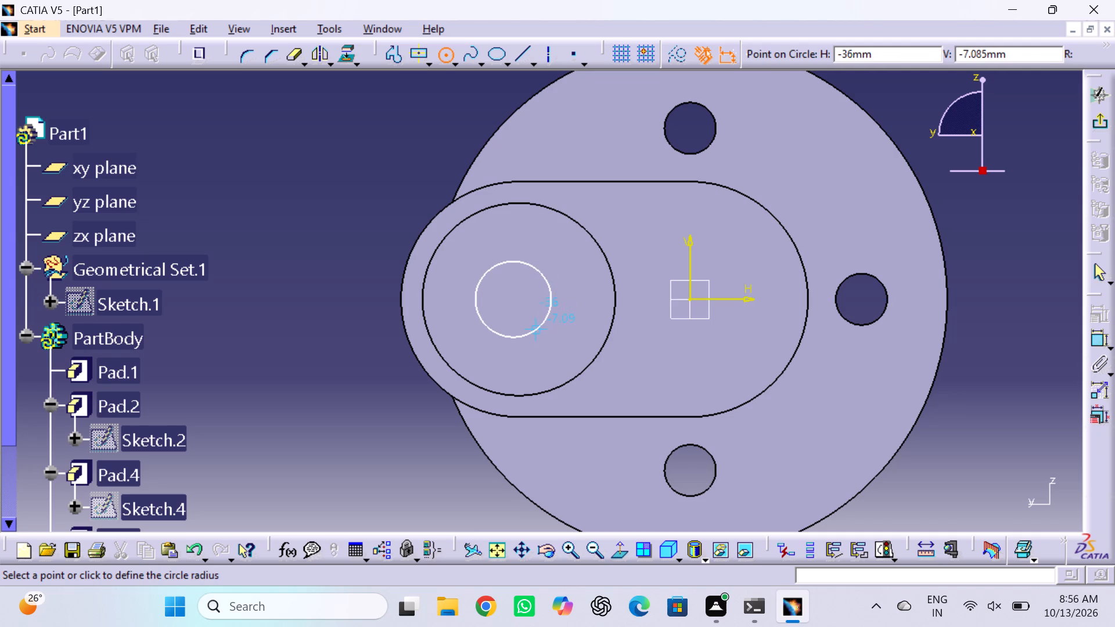
left_click(605, 381)
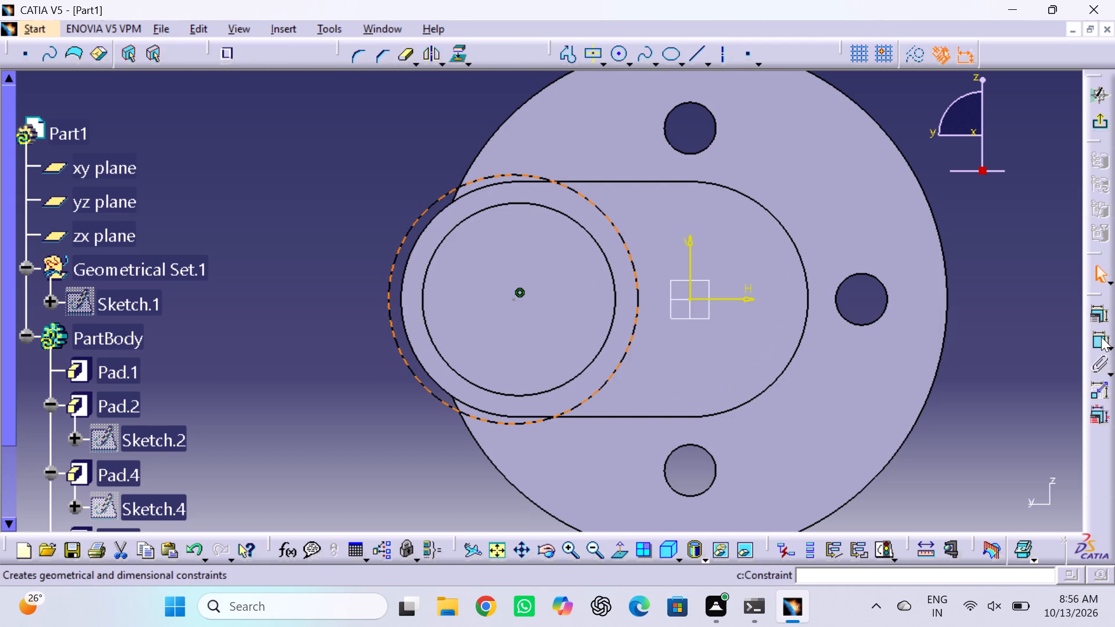
Dimension the new circle's radius as 27.5 mm.
left_click(1101, 337)
left_click(272, 260)
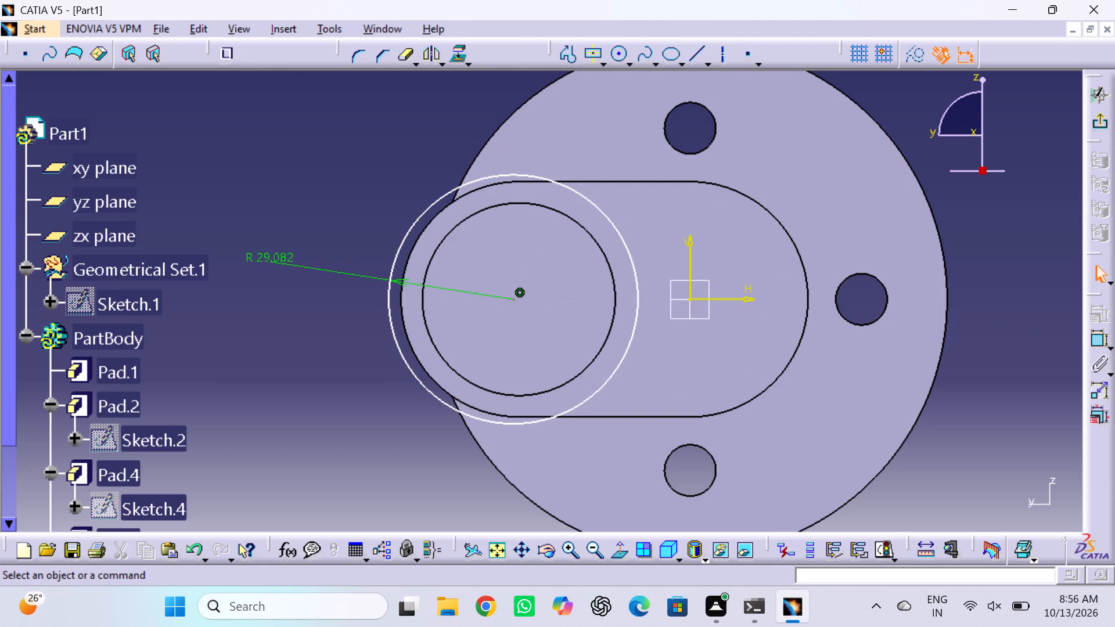
double_click(269, 260)
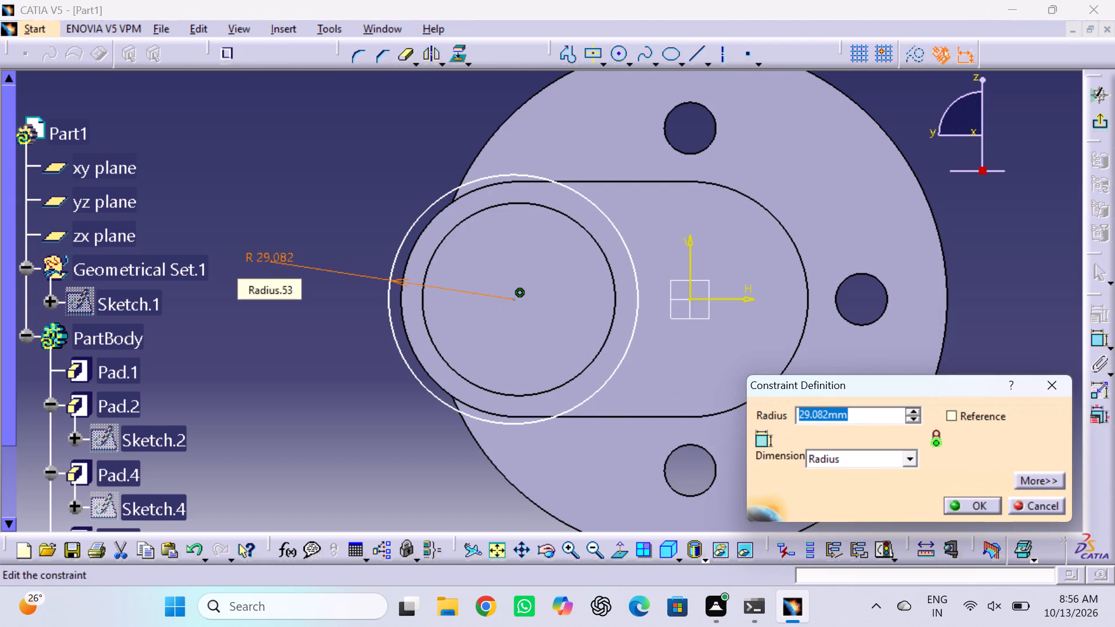
type("27")
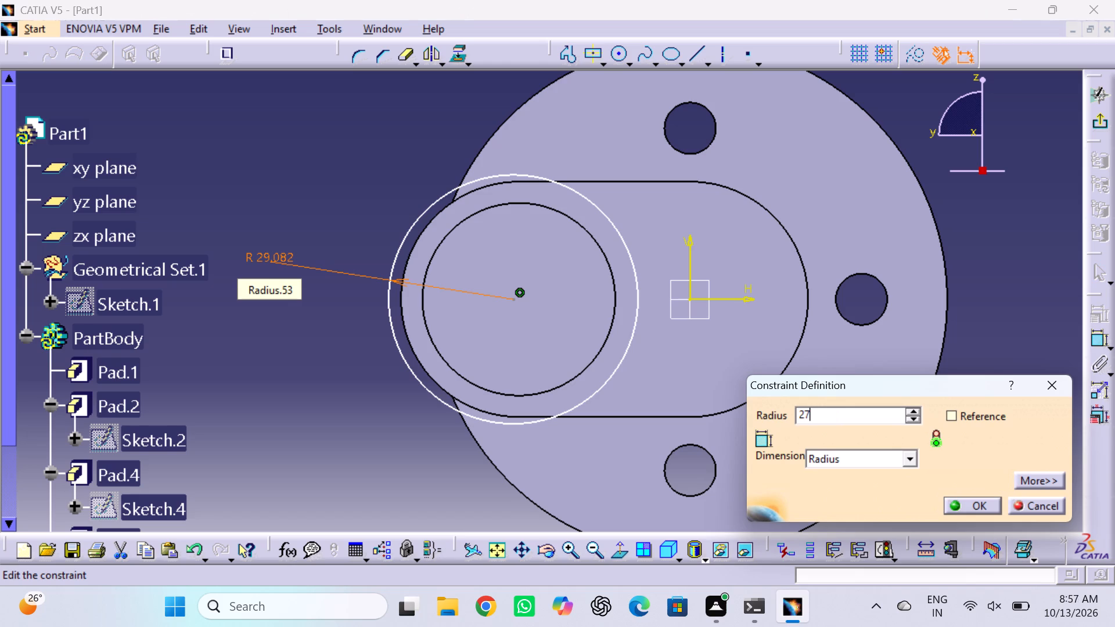
key("period")
key("5")
key("Return")
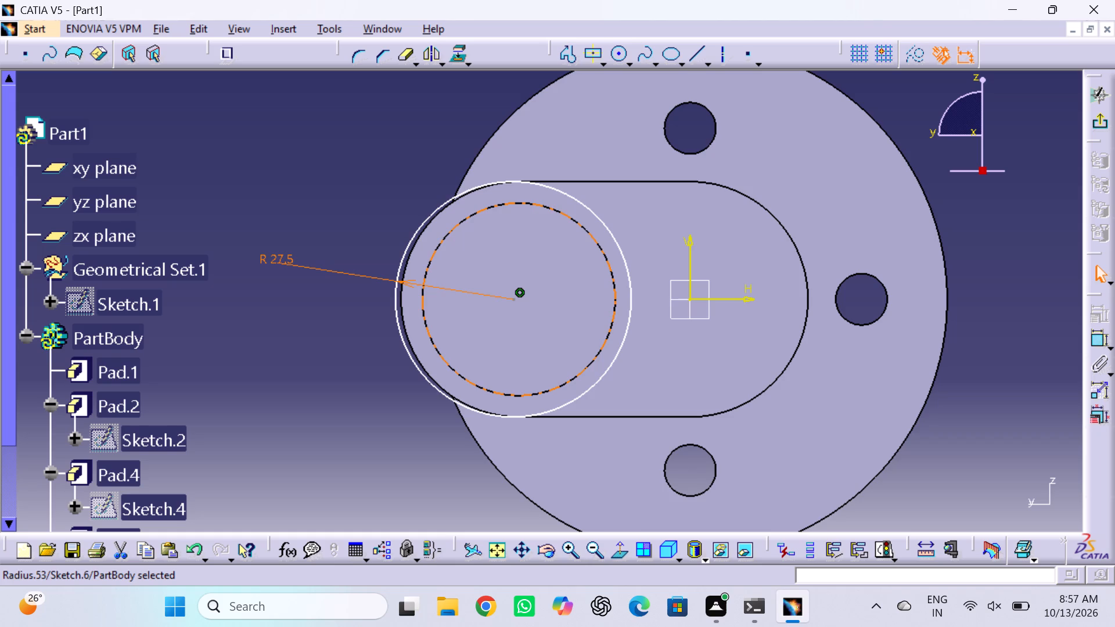
Dimension the distance between the circle's centre and the sketch origin as 40 mm.
left_click(1103, 340)
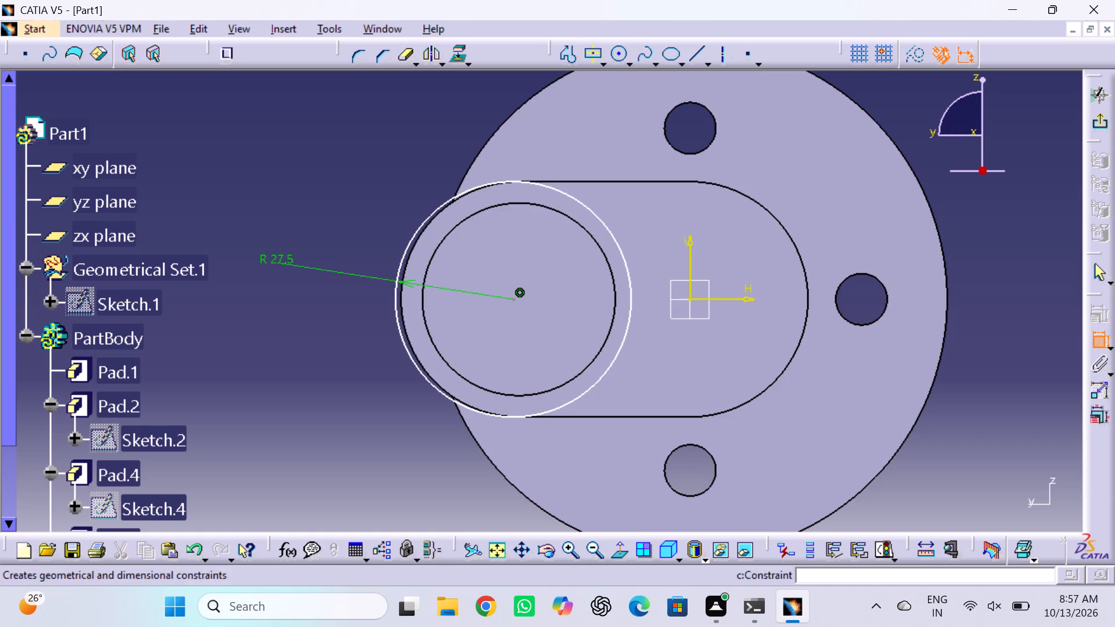
left_click(513, 300)
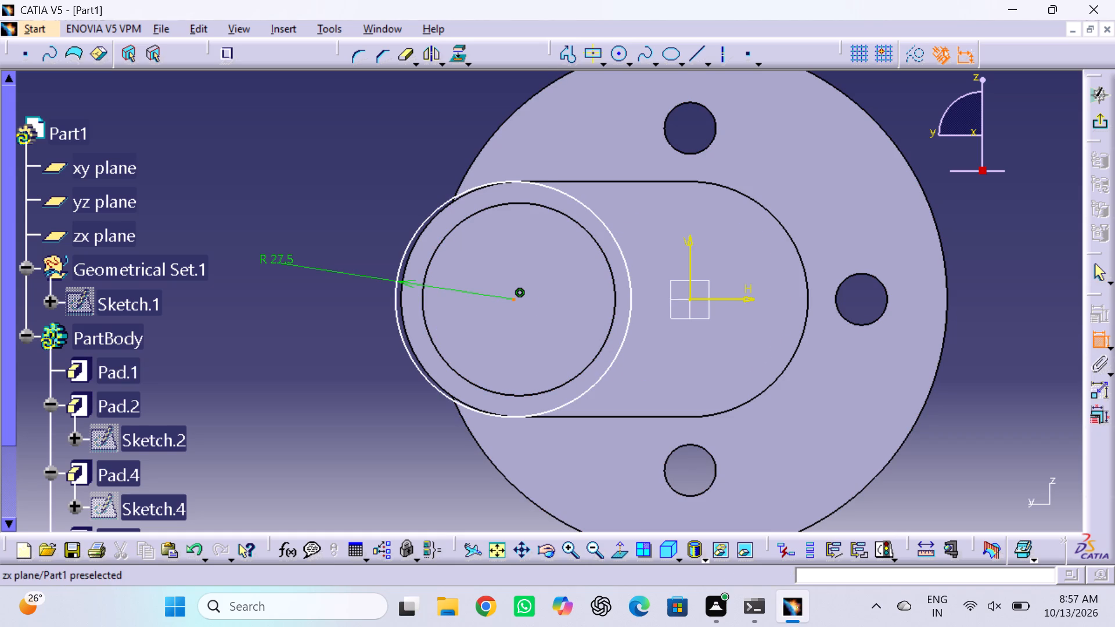
left_click(692, 302)
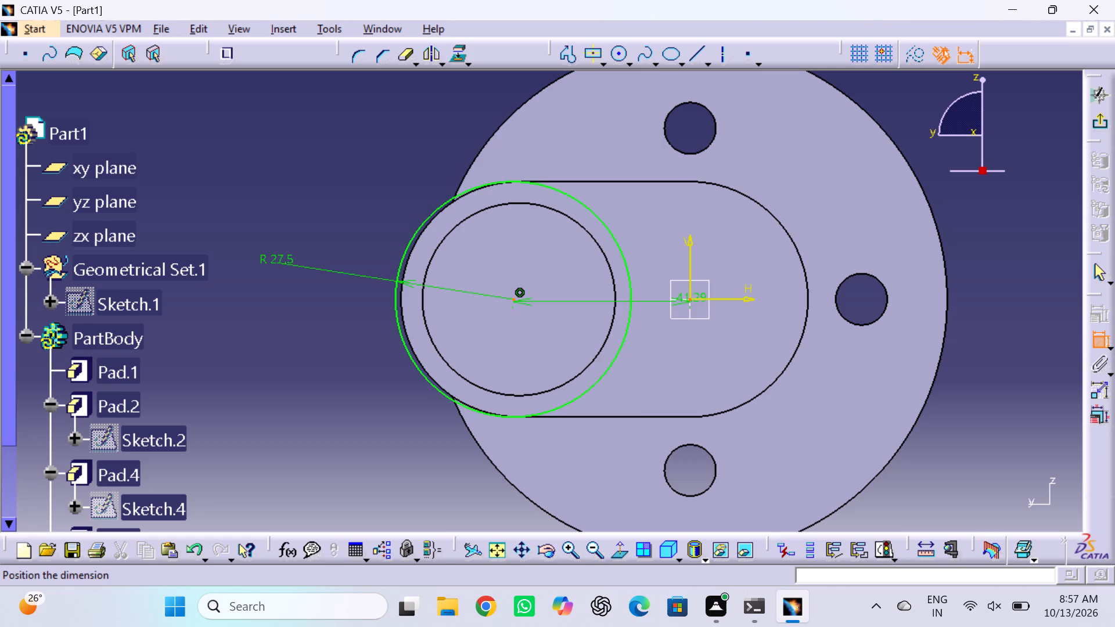
left_click(597, 464)
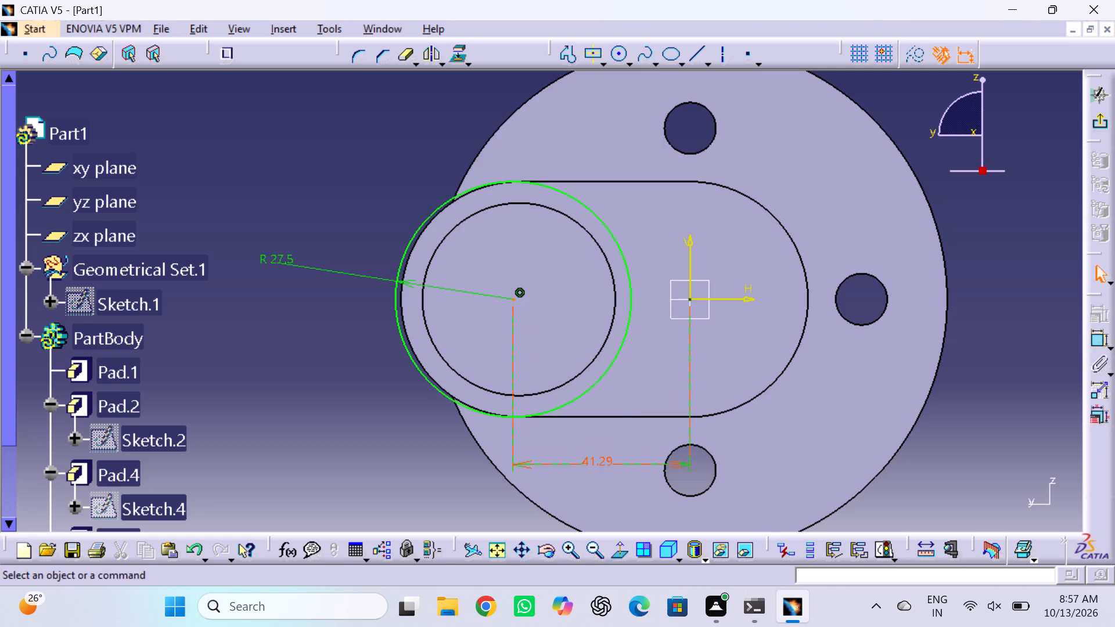
double_click(595, 459)
key("4")
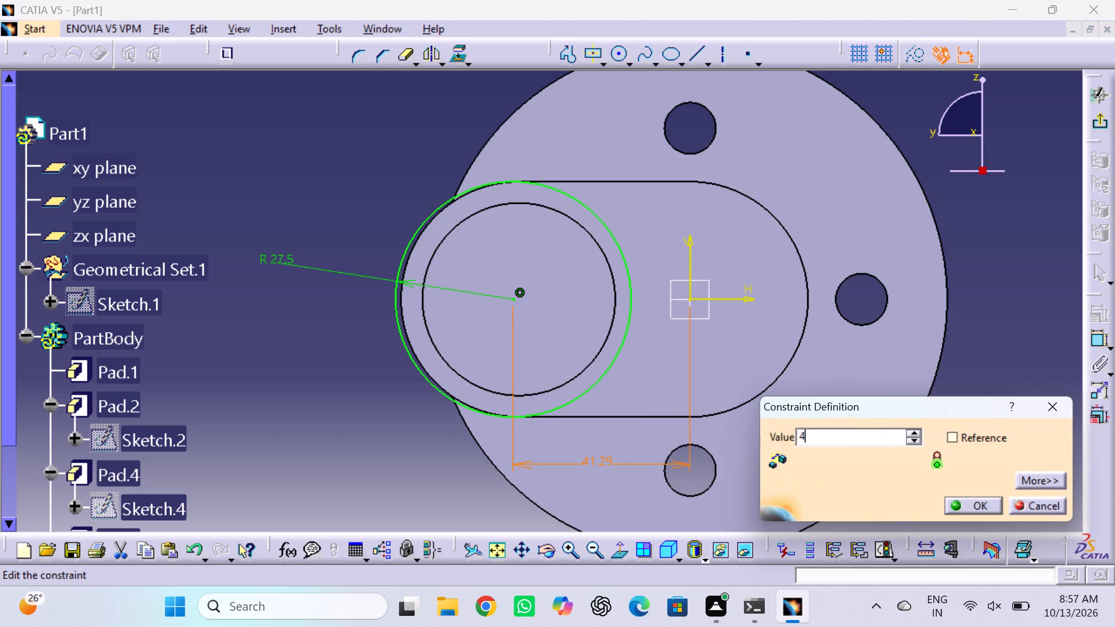
key("0")
key("Return")
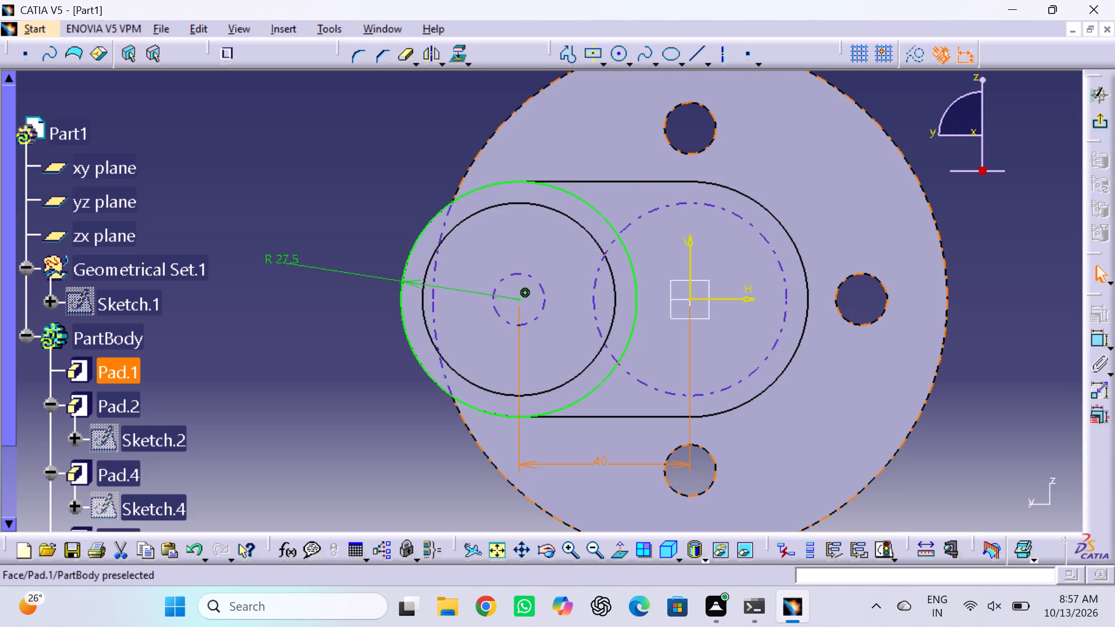
Draw a horizontal profile line about 86.6 mm long from the circle's top point, across the origin to H about 46.6 mm.
double_click(567, 55)
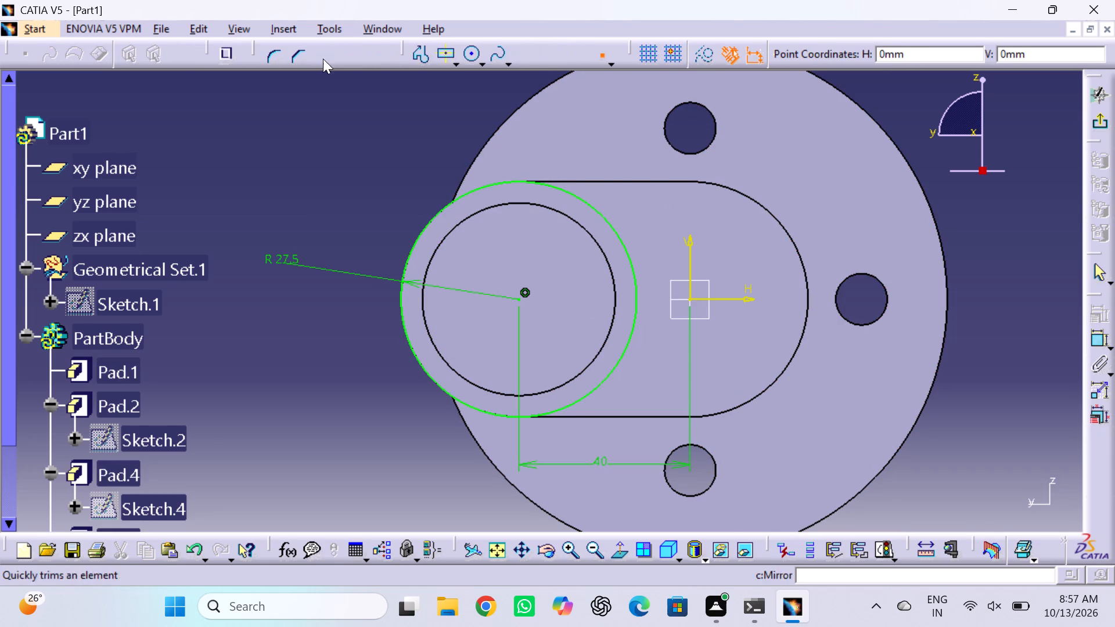
left_click(418, 53)
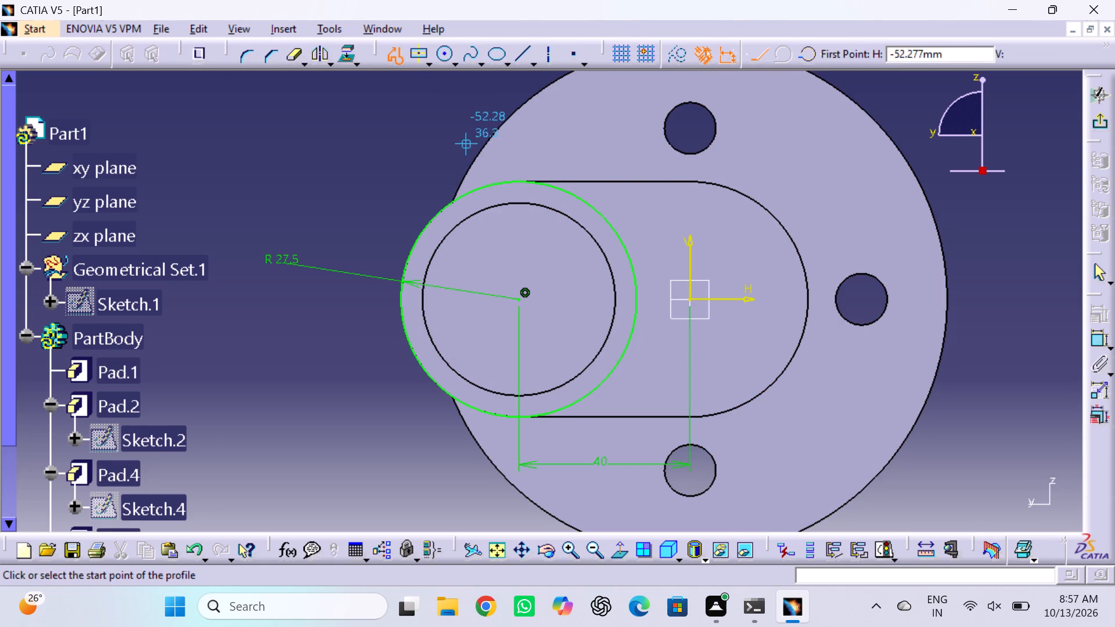
left_click(520, 179)
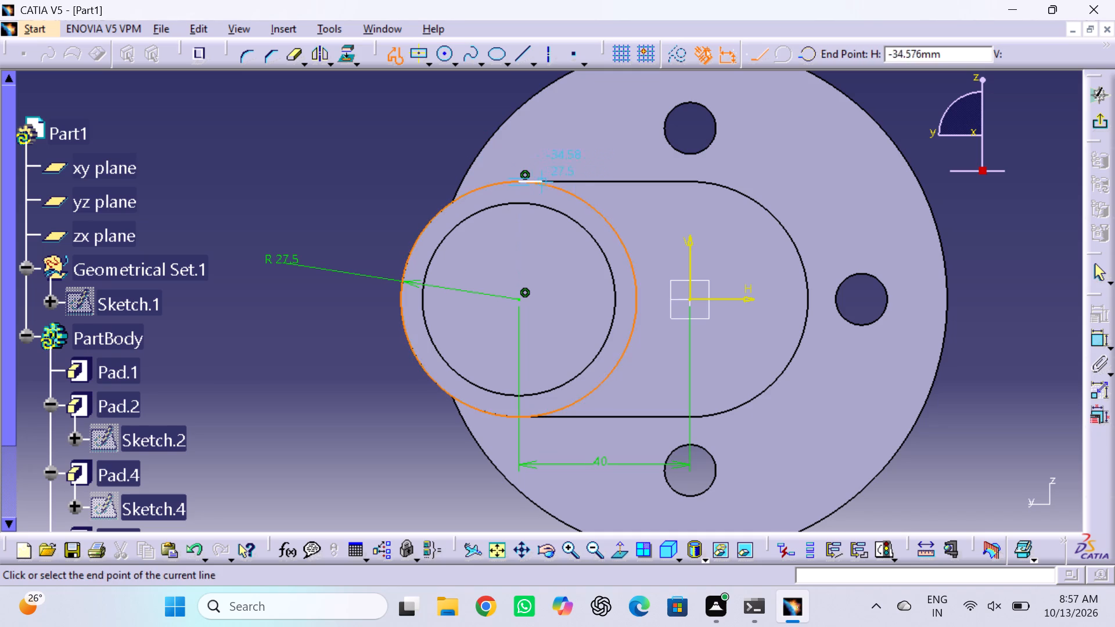
left_click(890, 179)
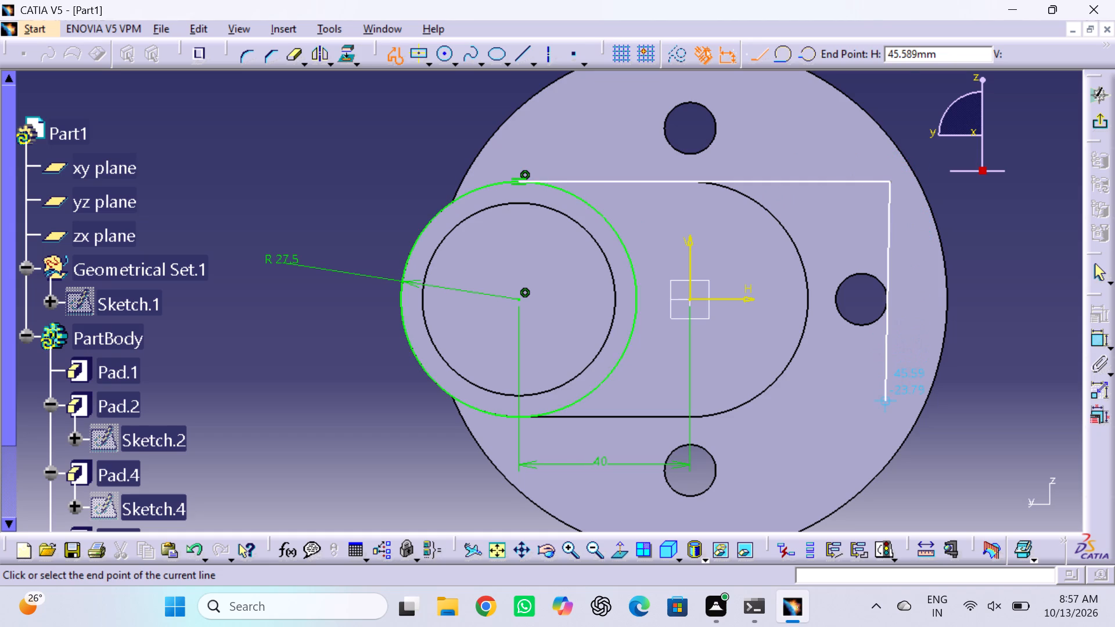
key("Escape")
key("Escape")
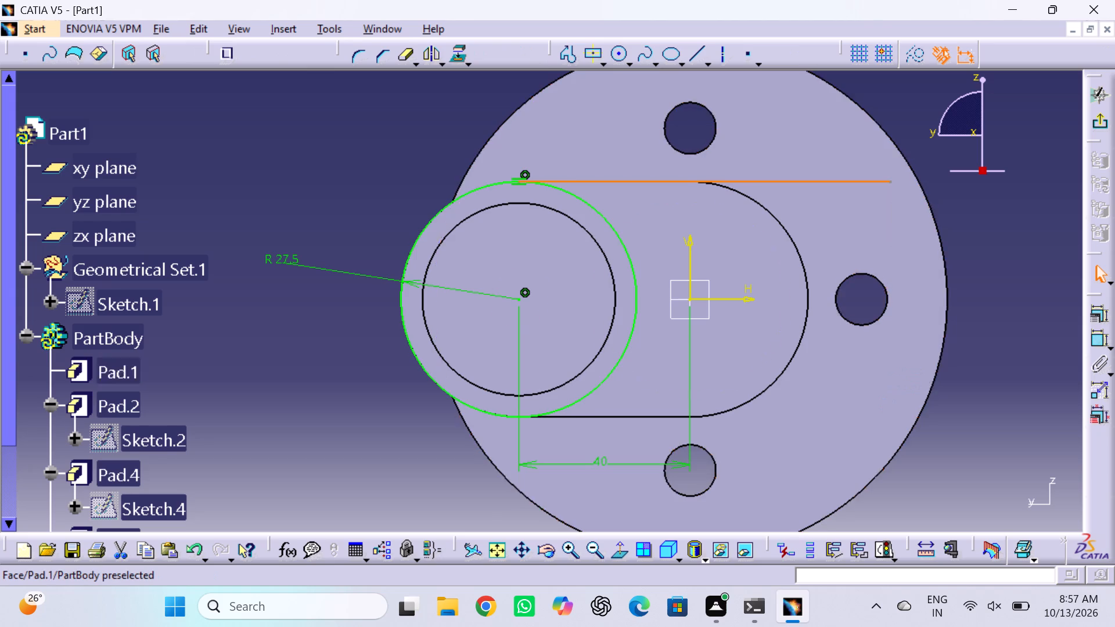
Draw a matching horizontal line from the circle's bottom point to H about 46.6 mm, and a vertical line up to the upper line's end.
left_click(564, 52)
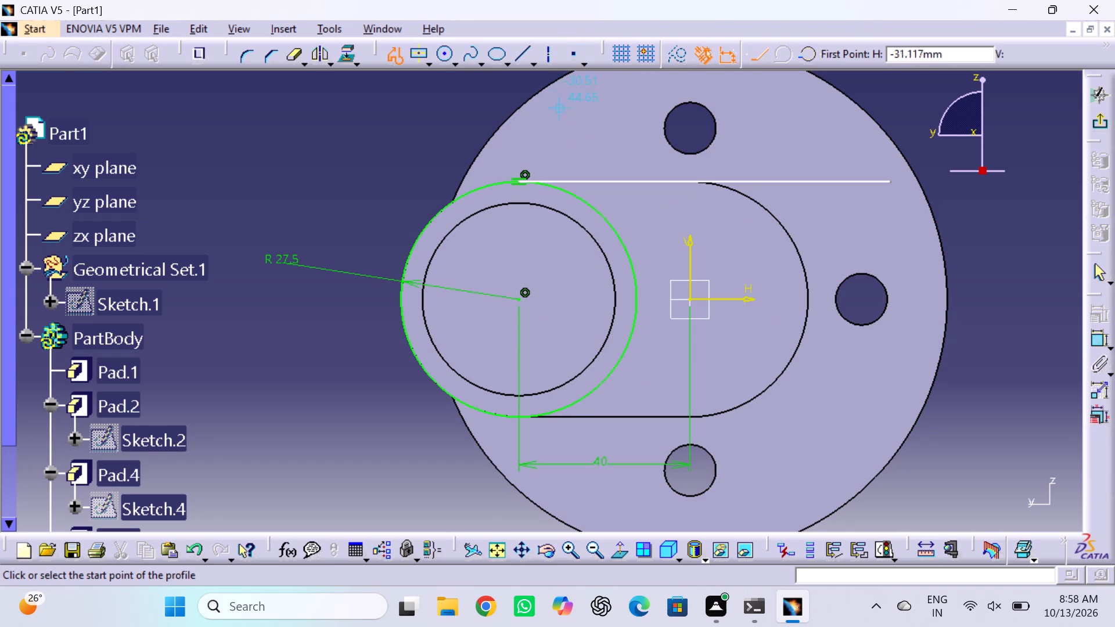
left_click(520, 414)
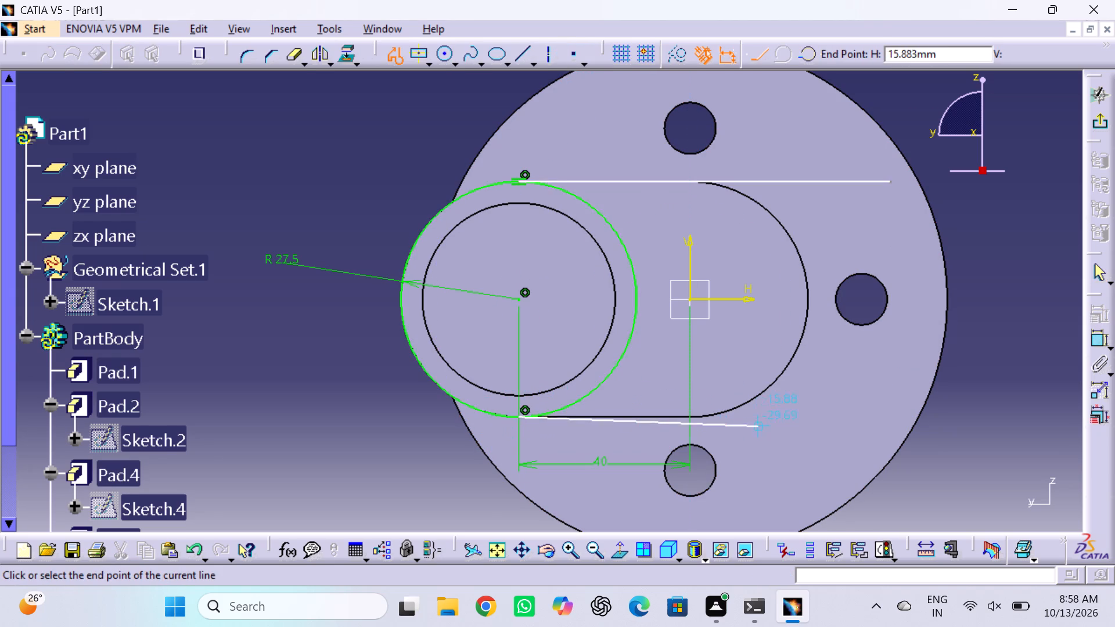
left_click(892, 409)
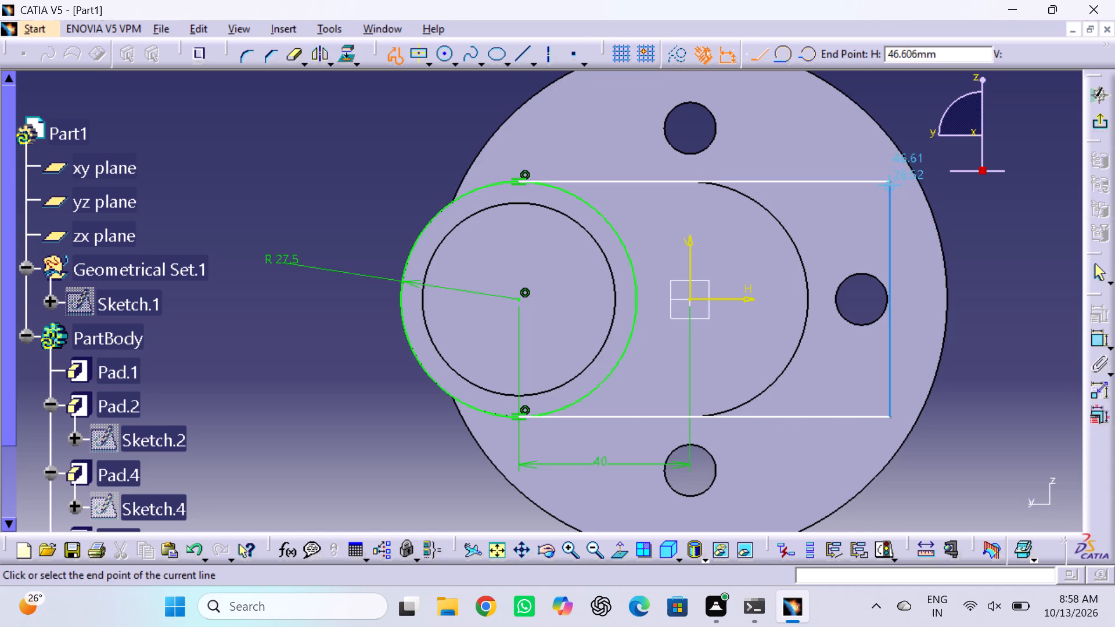
left_click(886, 181)
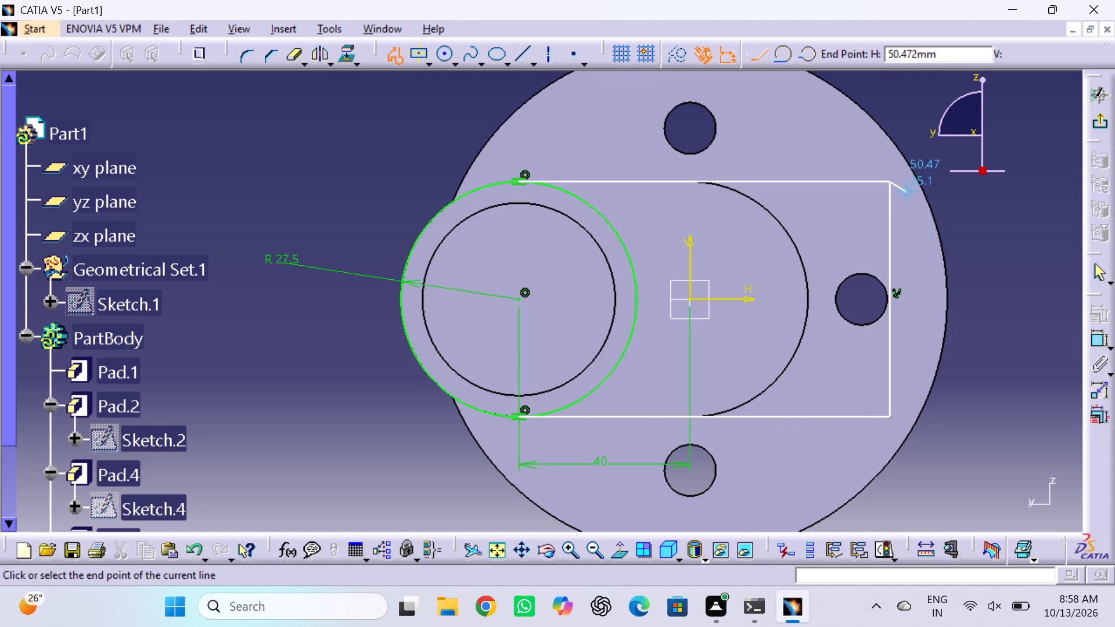
key("Escape")
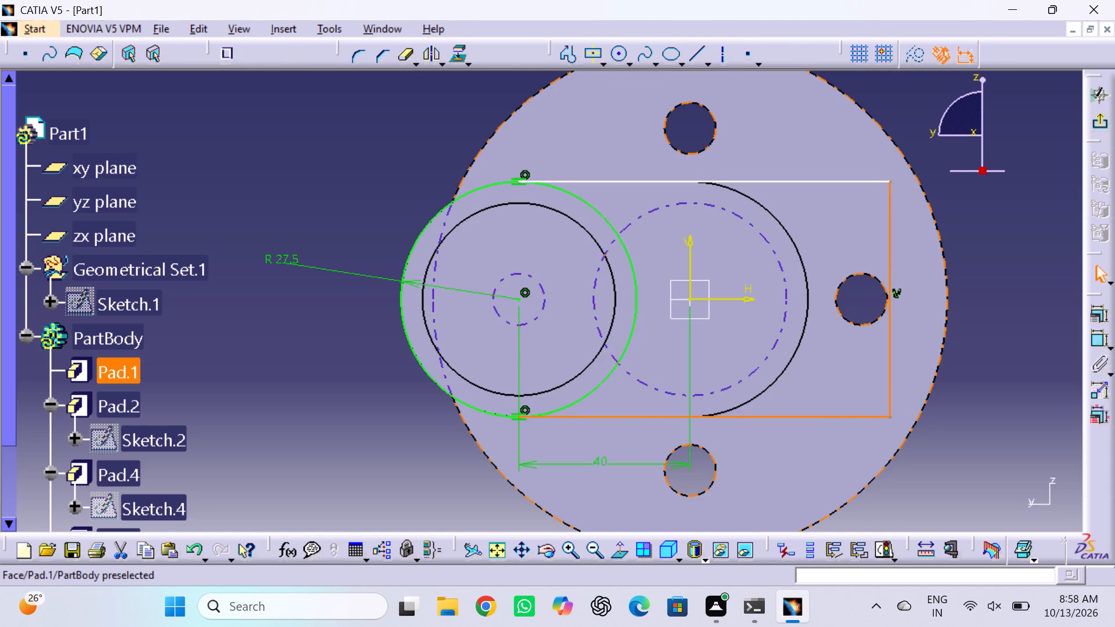
Draw a three-point arc joining the far ends of both horizontal lines, bulging outward through about H 74 mm, V 0 mm.
left_click(629, 63)
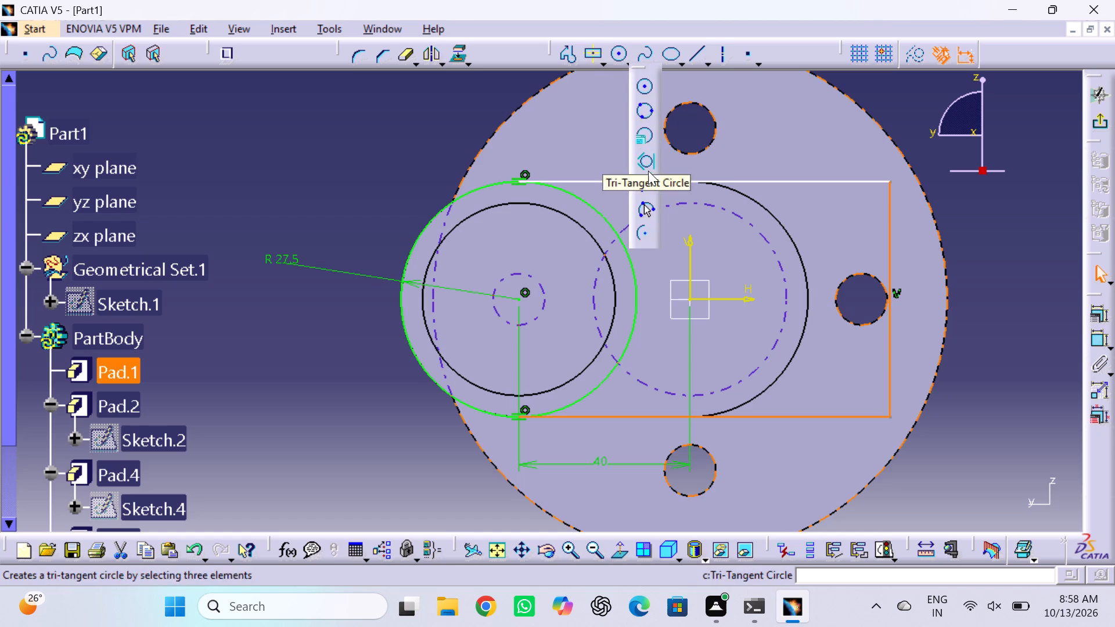
left_click(648, 208)
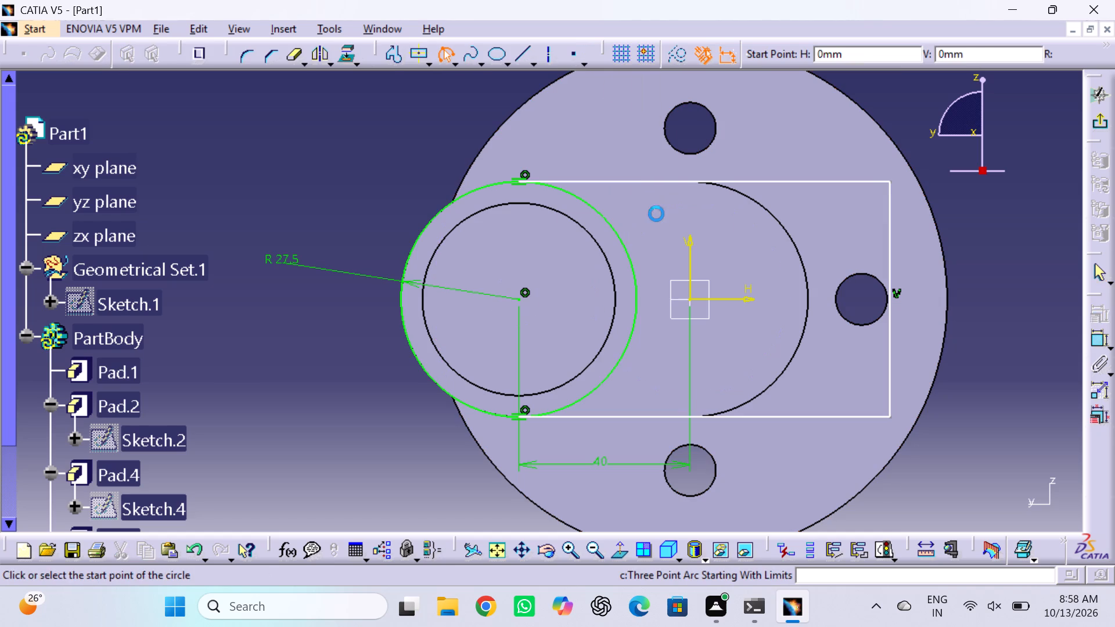
left_click(892, 183)
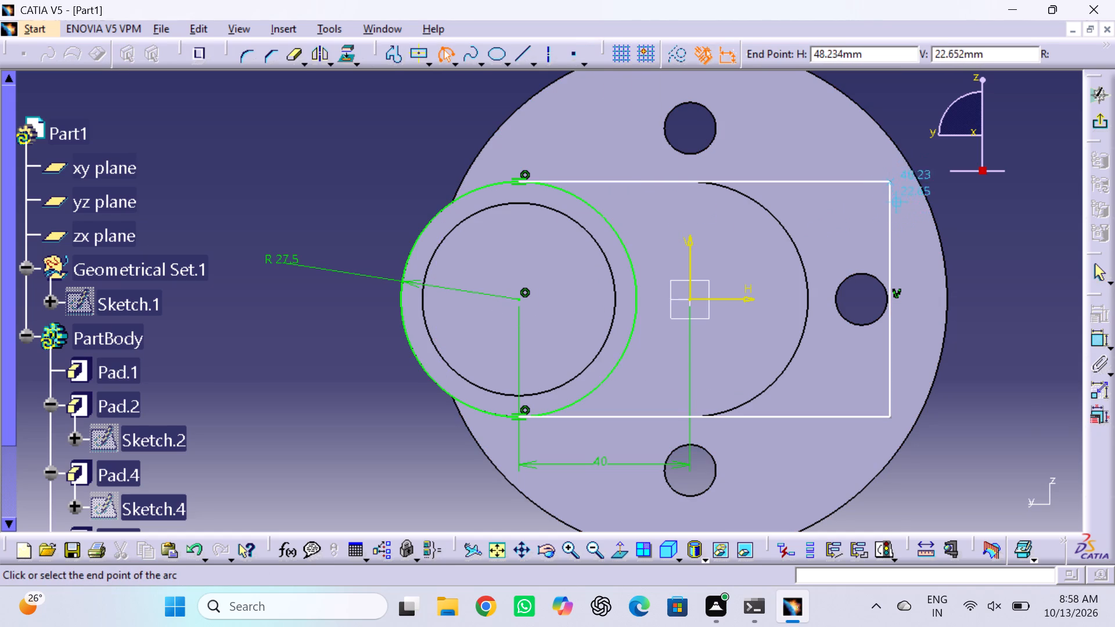
left_click(890, 416)
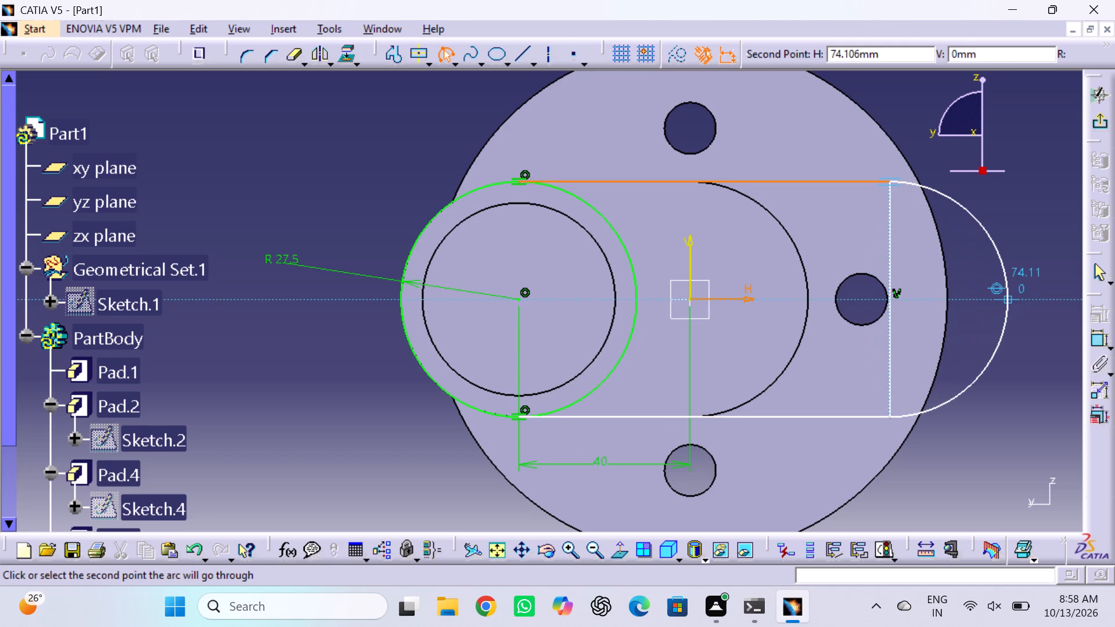
left_click(1013, 301)
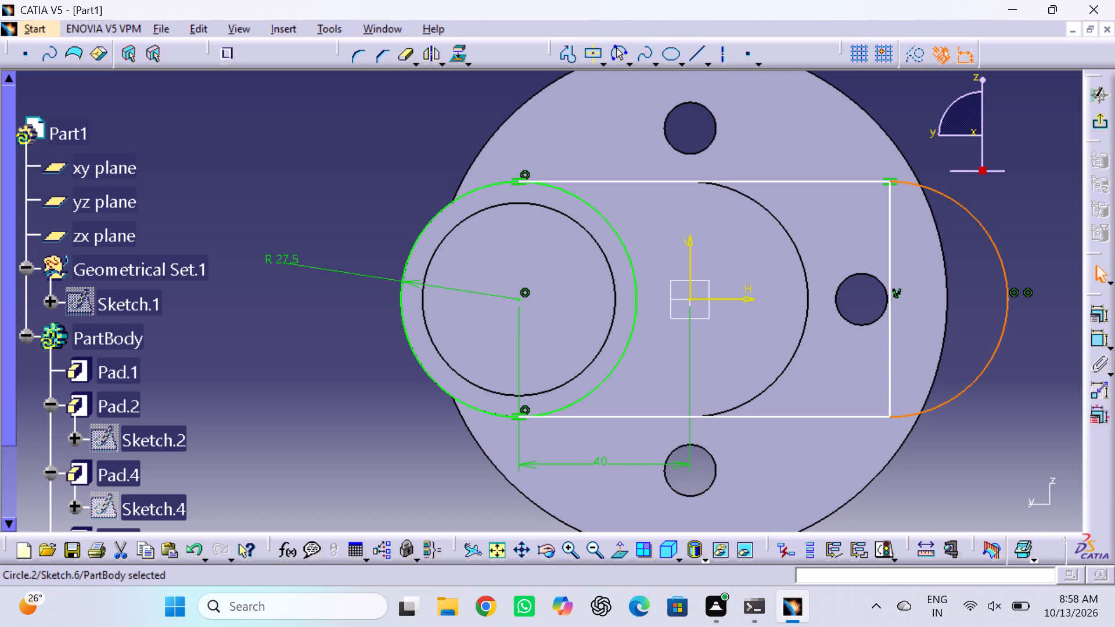
Quick-trim the circle's inner half and the vertical line to leave an elongated round-ended outline.
double_click(405, 52)
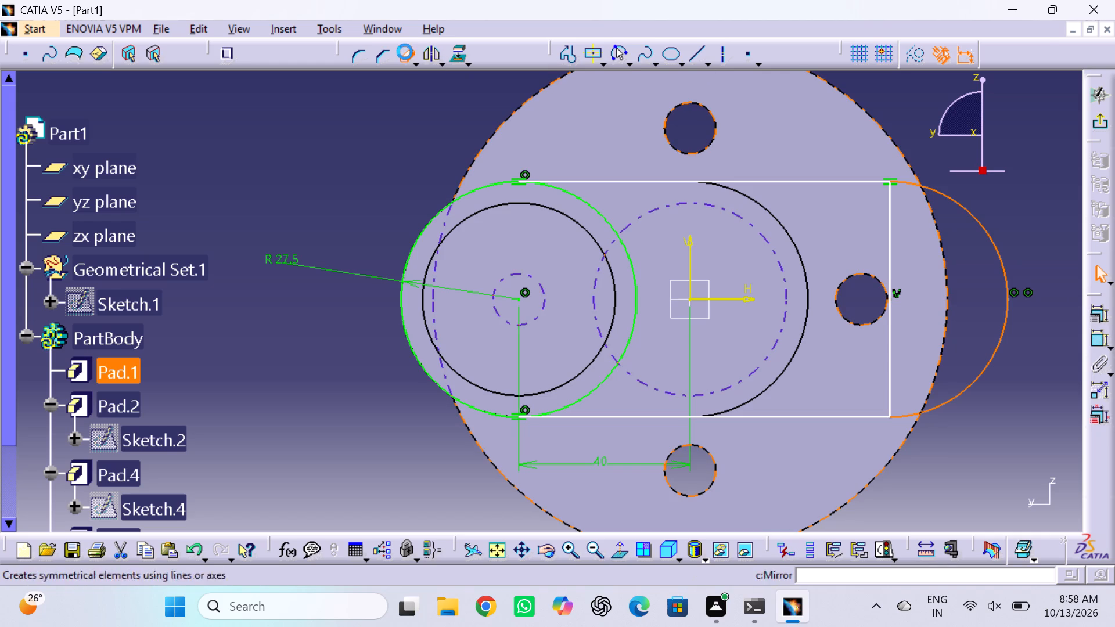
left_click(632, 265)
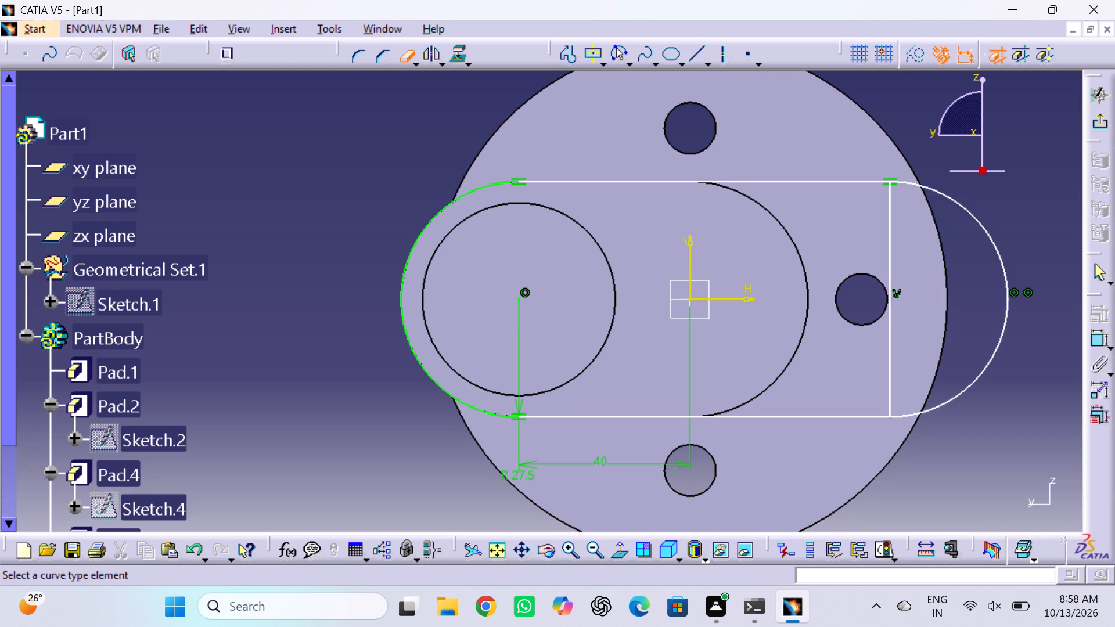
left_click(893, 222)
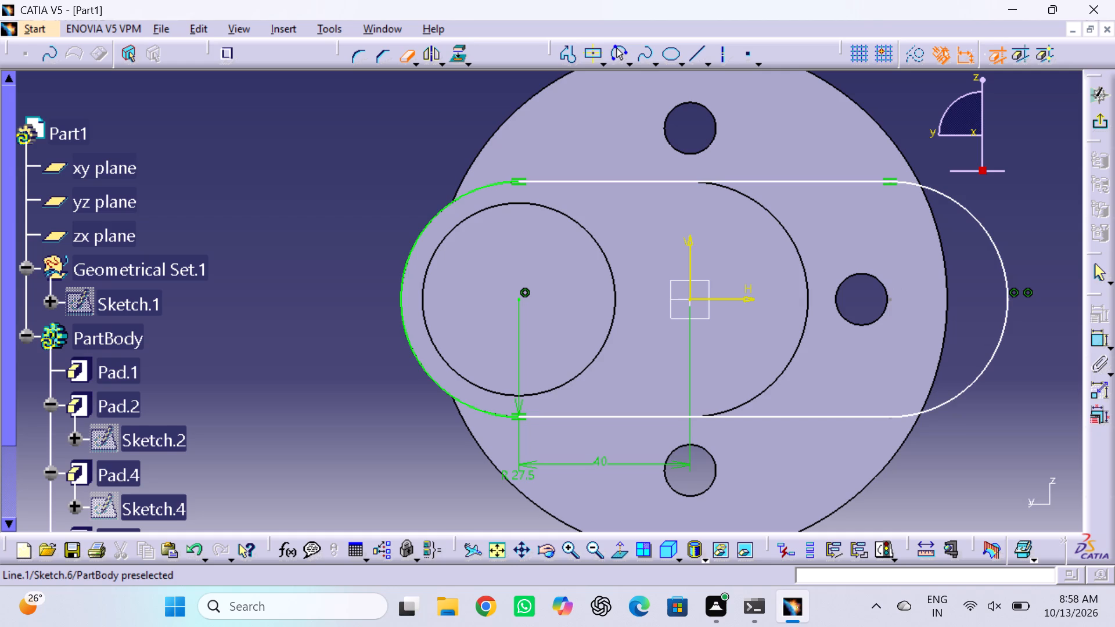
Dimension the upper horizontal line's length as 80 mm.
left_click(1103, 337)
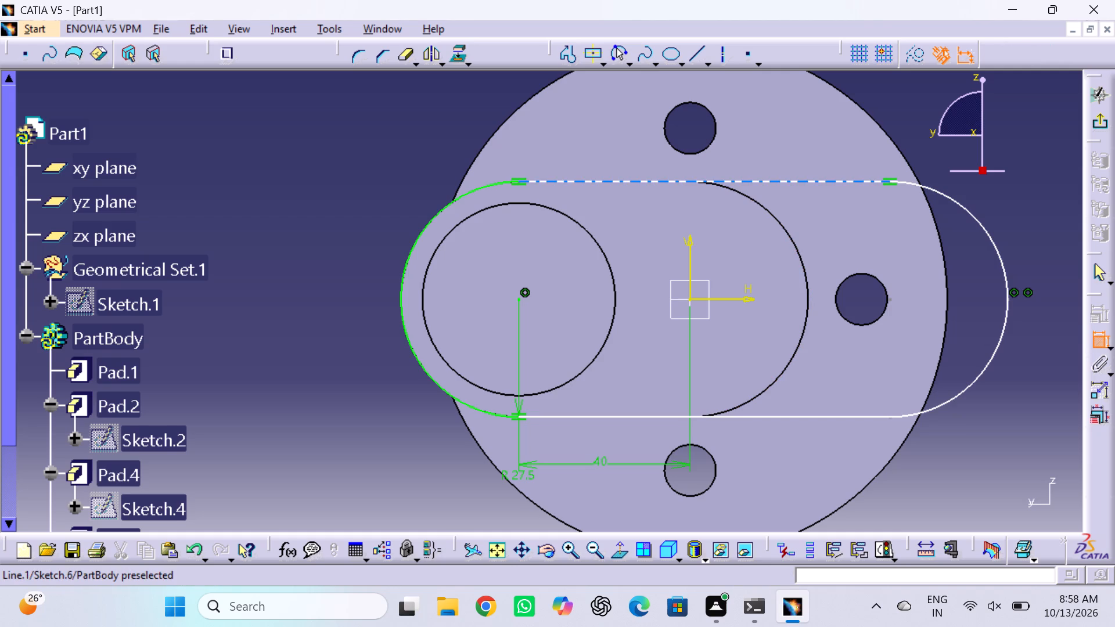
left_click(756, 183)
left_click(765, 136)
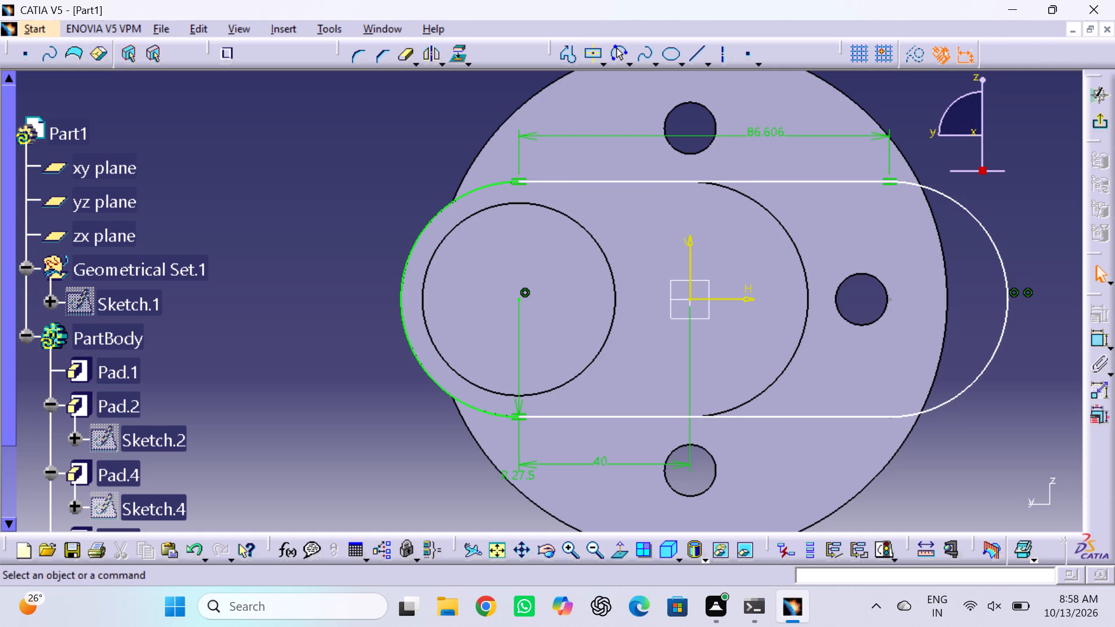
double_click(762, 132)
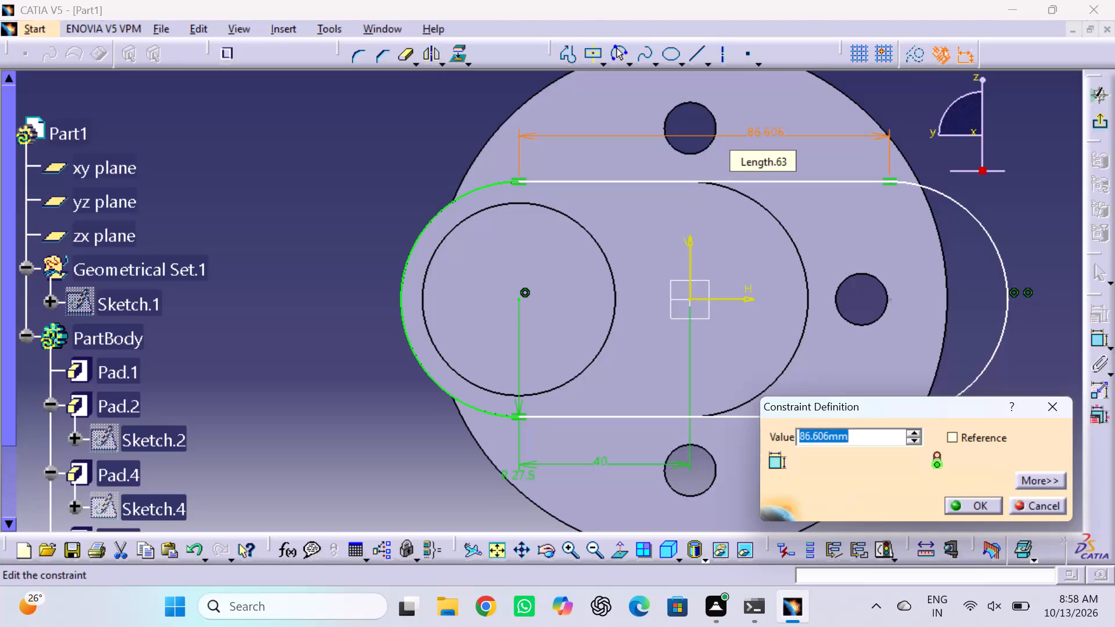
key("8")
key("0")
key("Return")
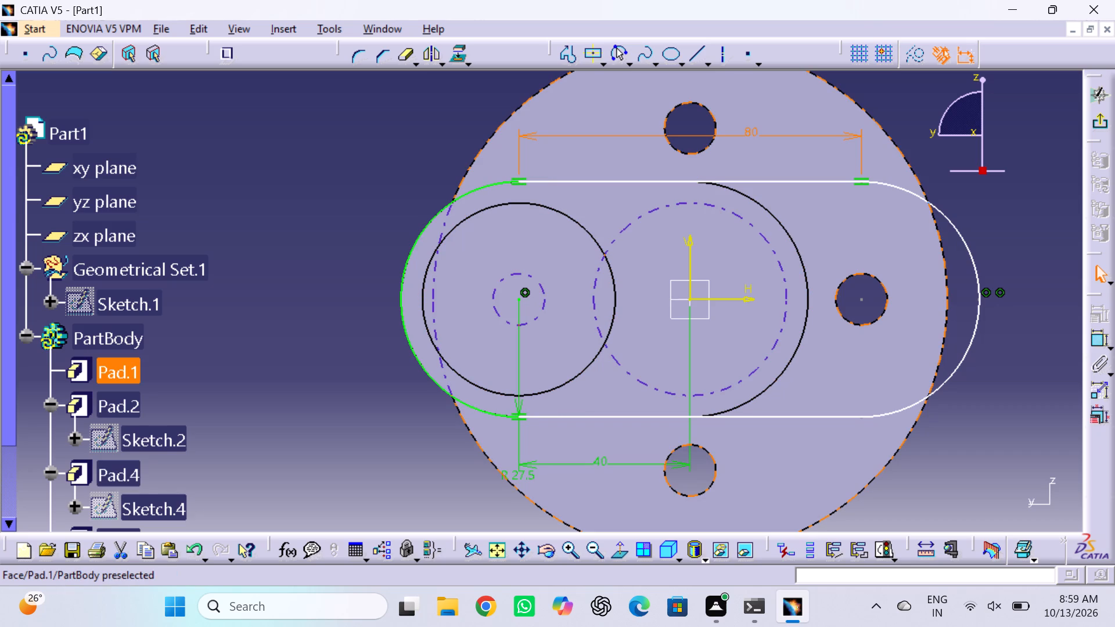
Apply a tangency constraint between the lower horizontal line and the far end arc, and exit the sketch.
left_click(841, 417)
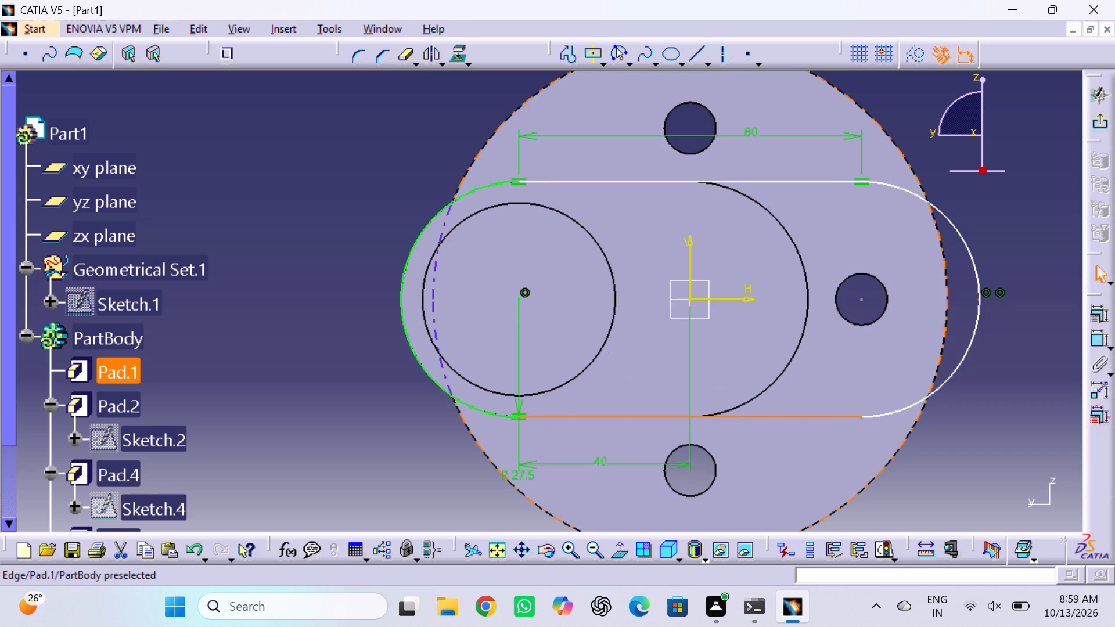
left_click(911, 405, "ctrl")
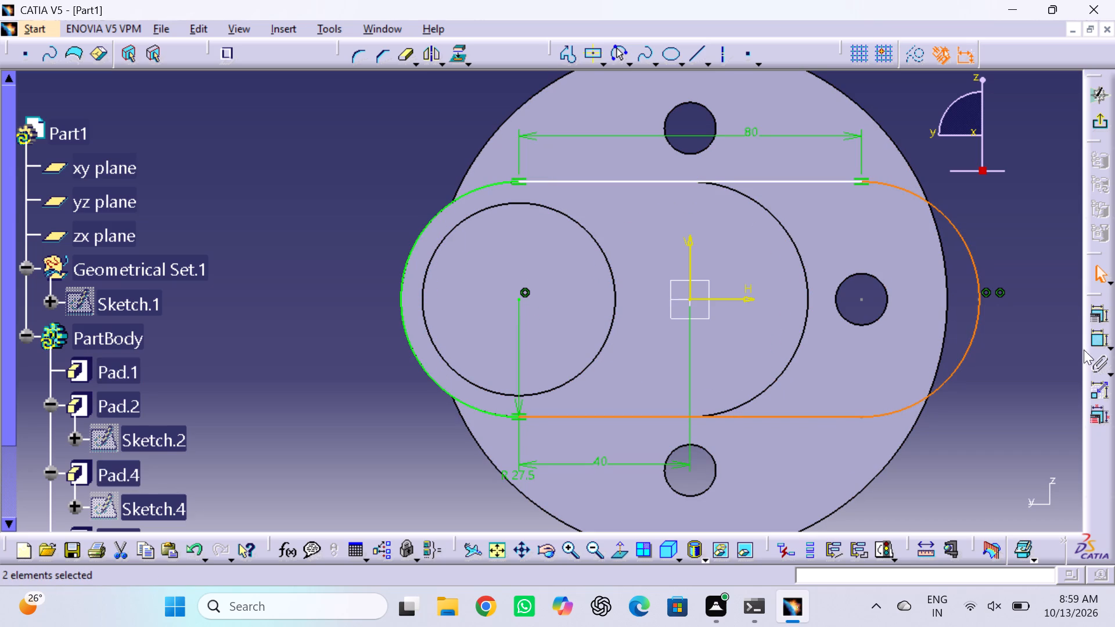
left_click(1101, 311)
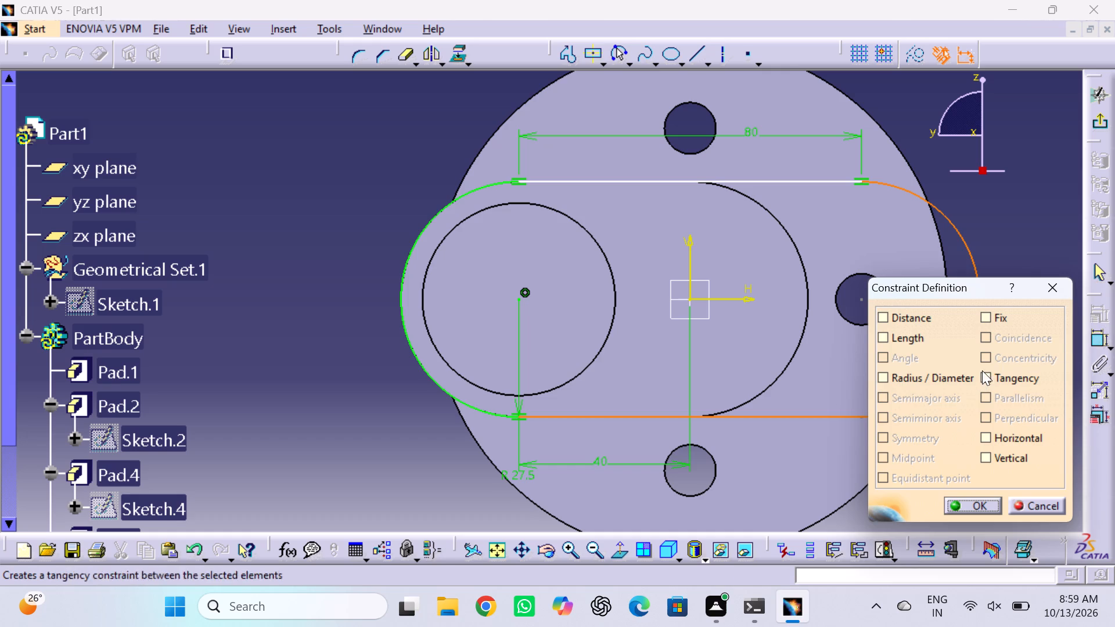
left_click(988, 375)
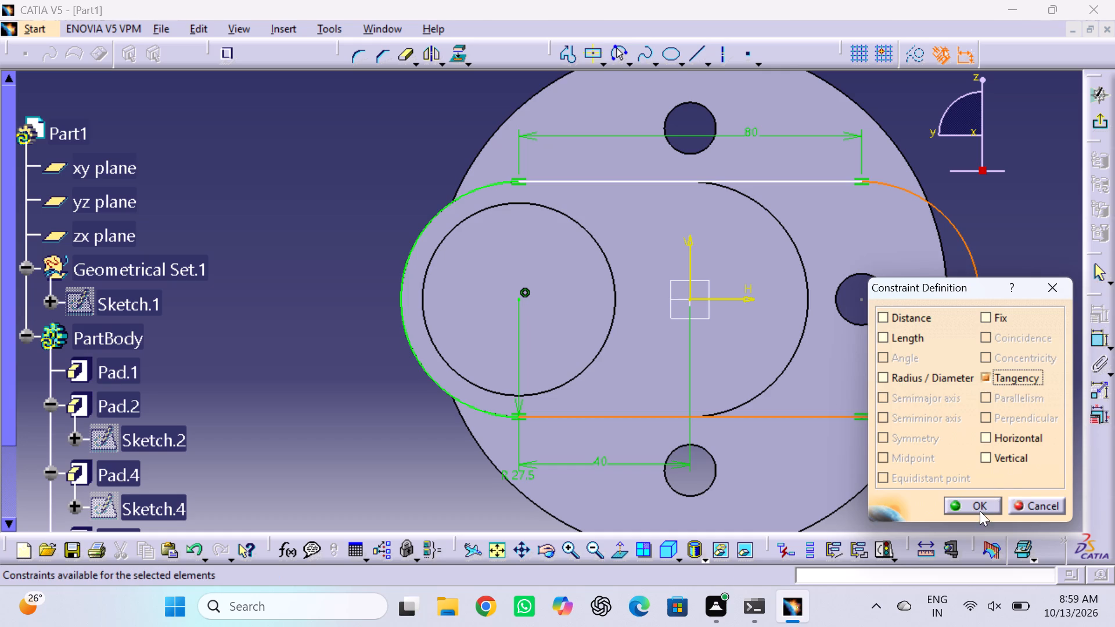
left_click(976, 506)
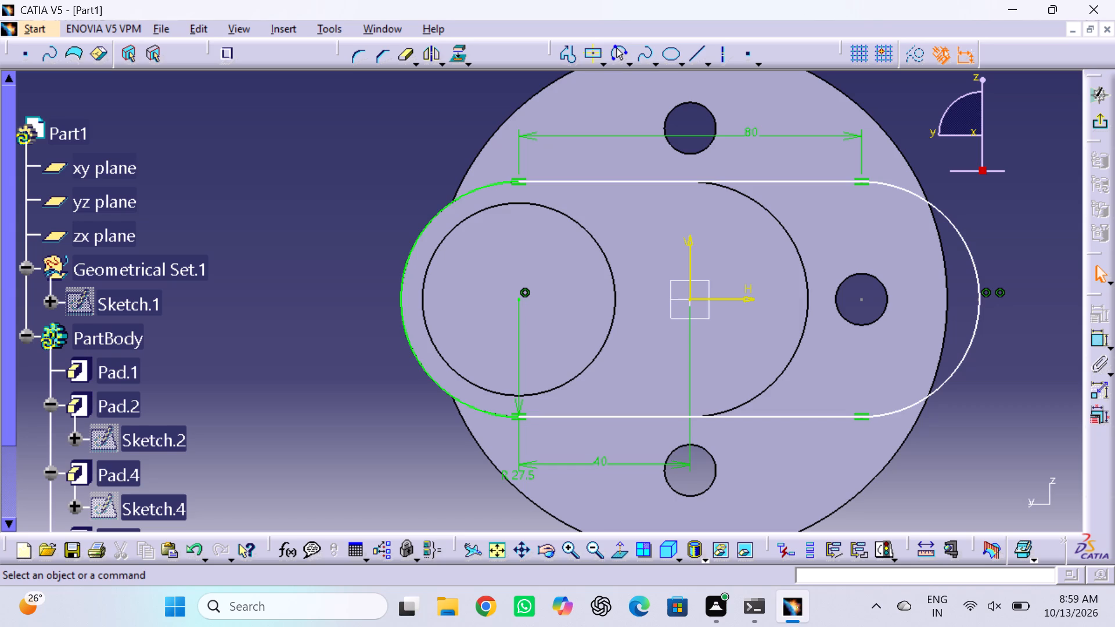
left_click(1099, 121)
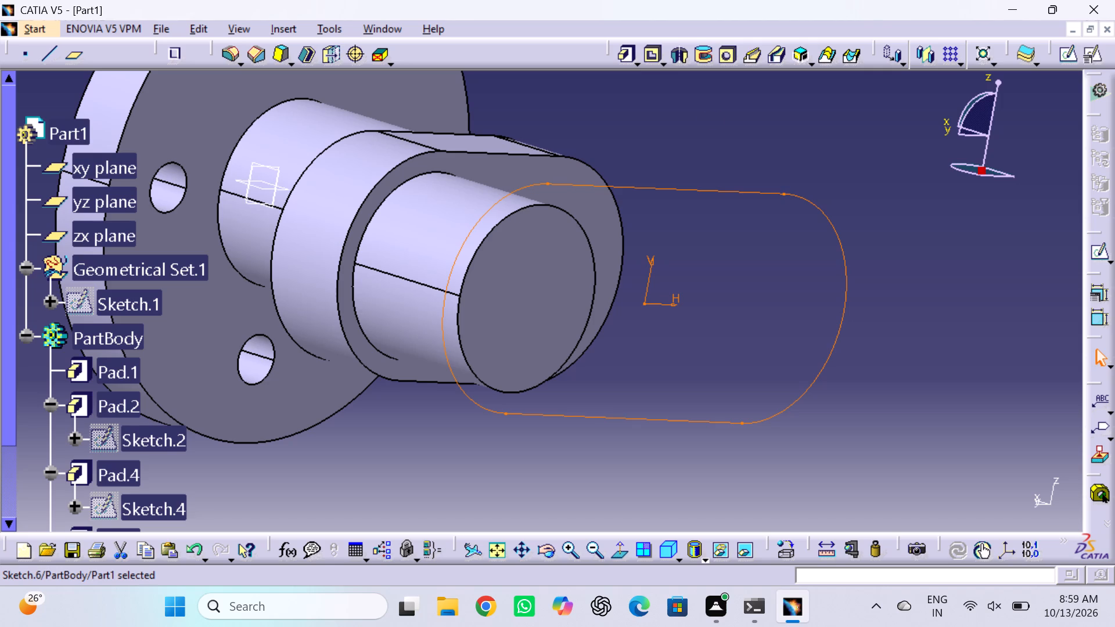
Reopen the elongated round-ended sketch, dimension the radius of the far end arc, and exit the sketch.
left_click(711, 119)
triple_click(720, 190)
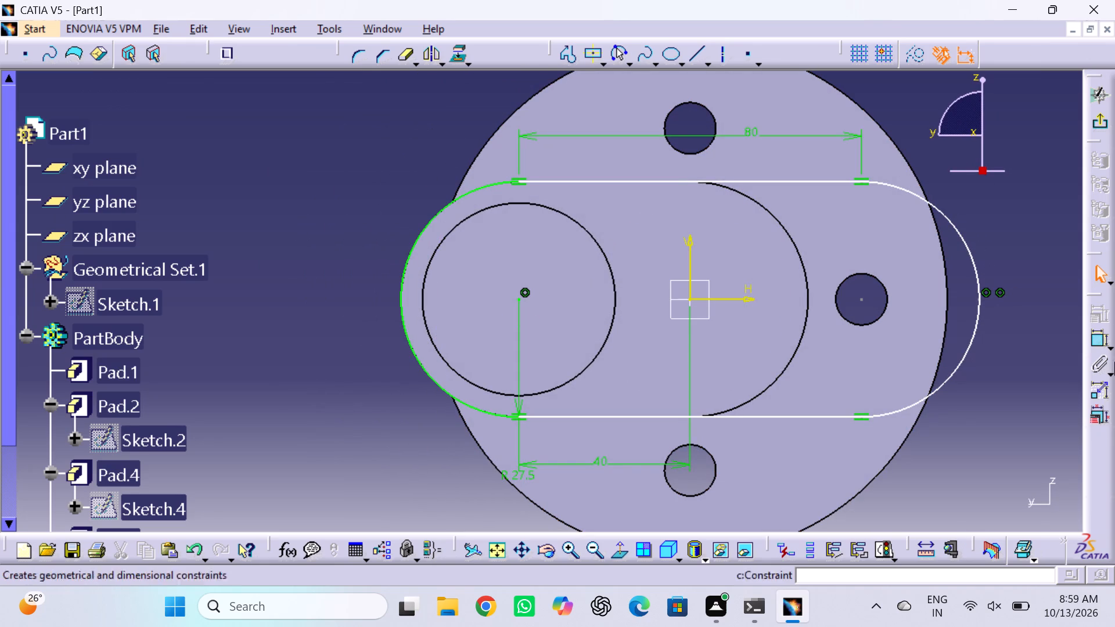
left_click(1099, 341)
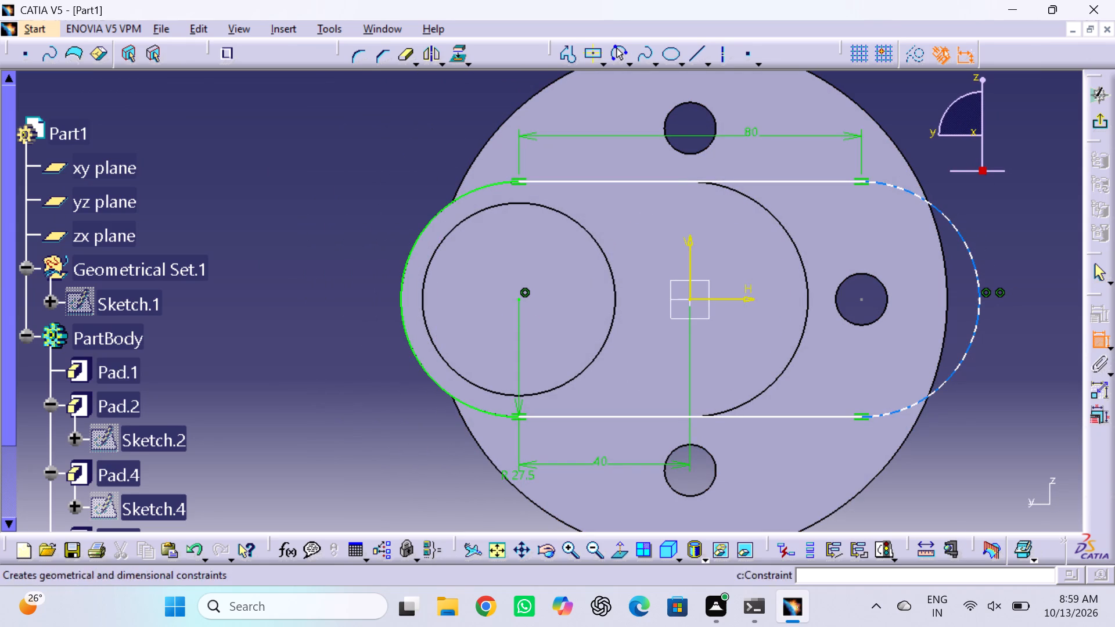
left_click(964, 355)
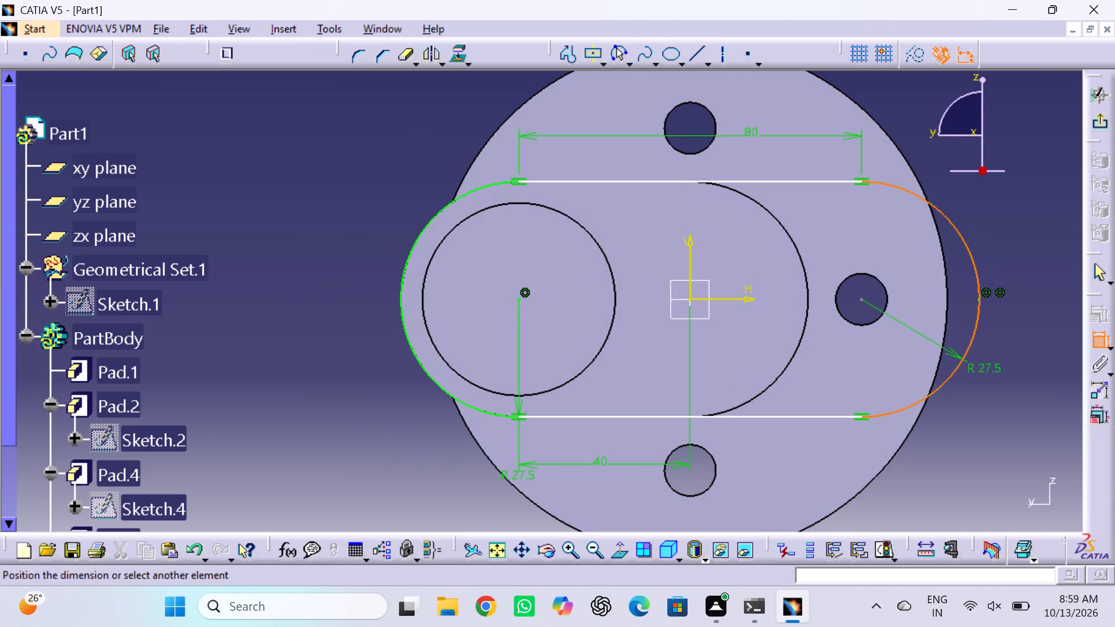
left_click(985, 373)
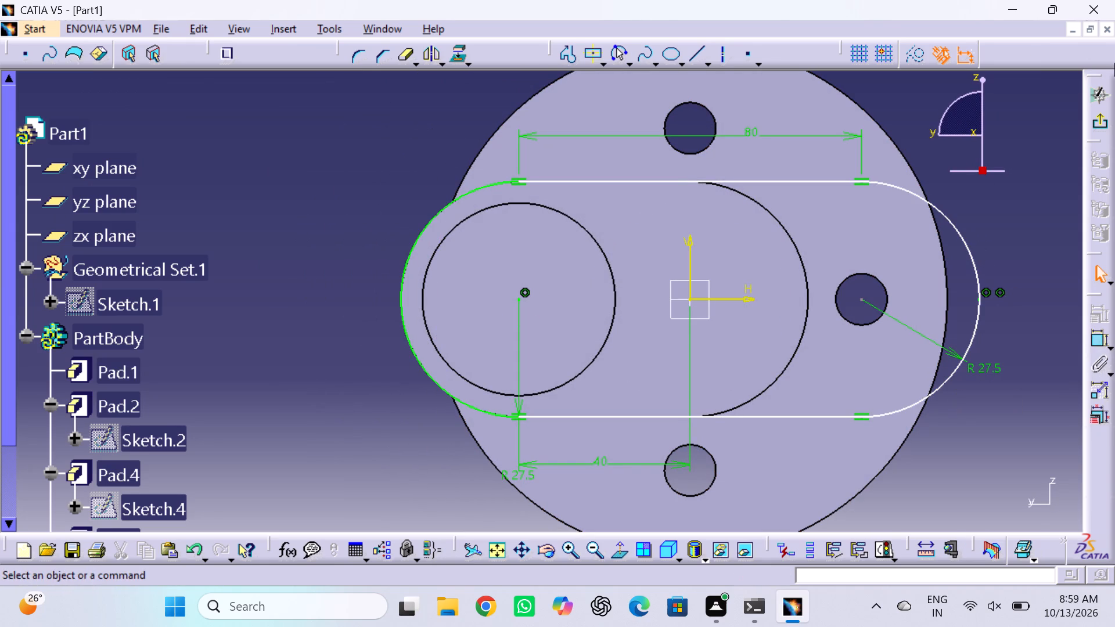
left_click(1099, 121)
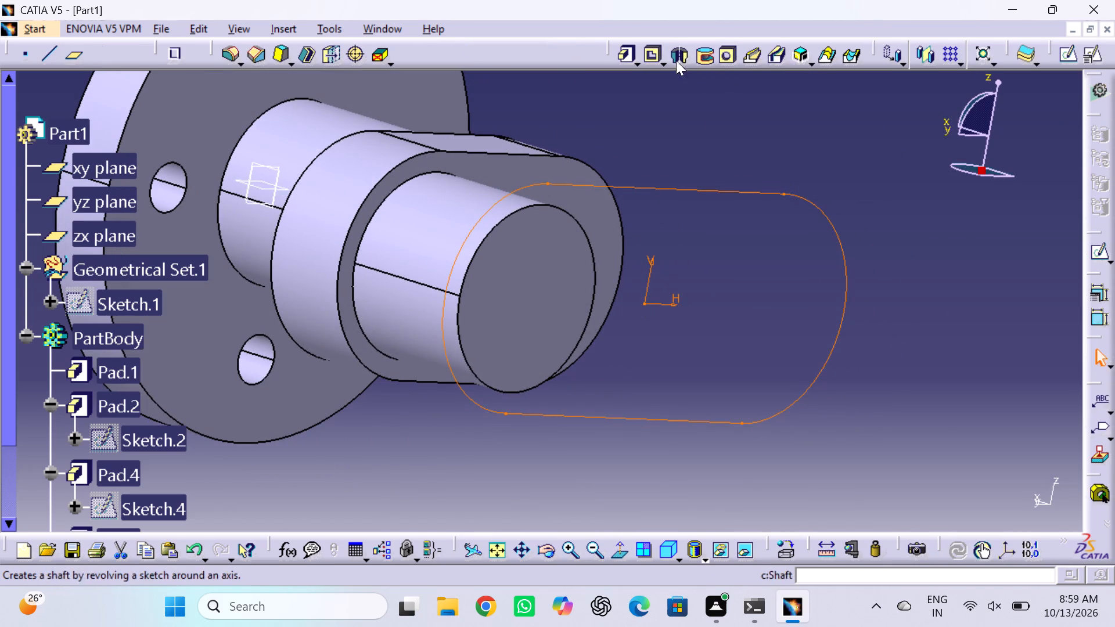
Pad the elongated round-ended sketch 22 mm outward from the end face of the offset cylinder.
left_click(624, 52)
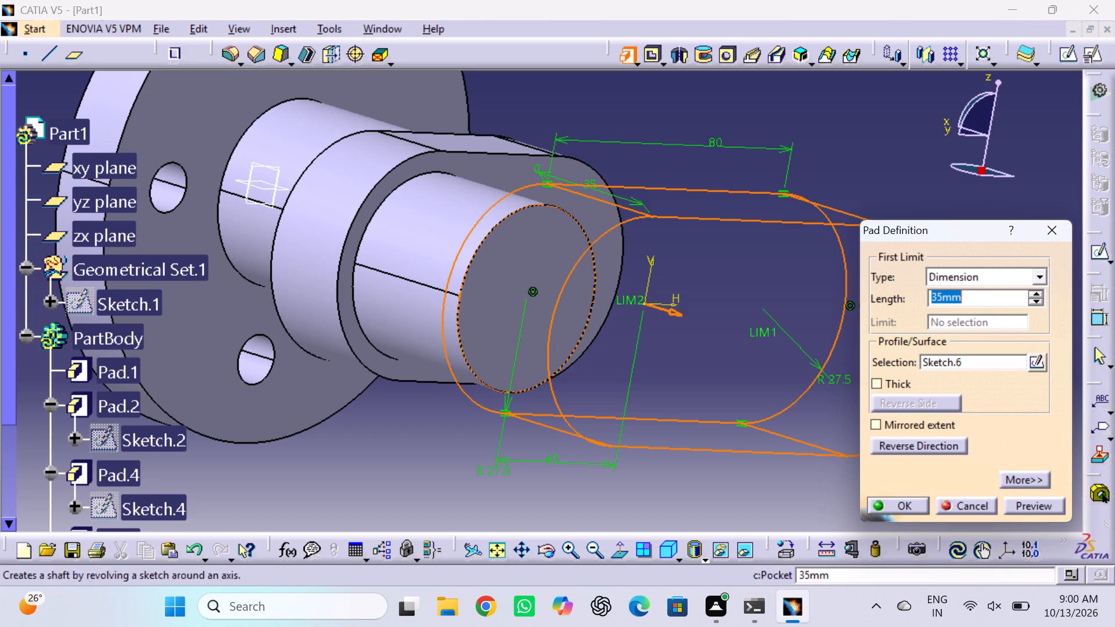
double_click(976, 301)
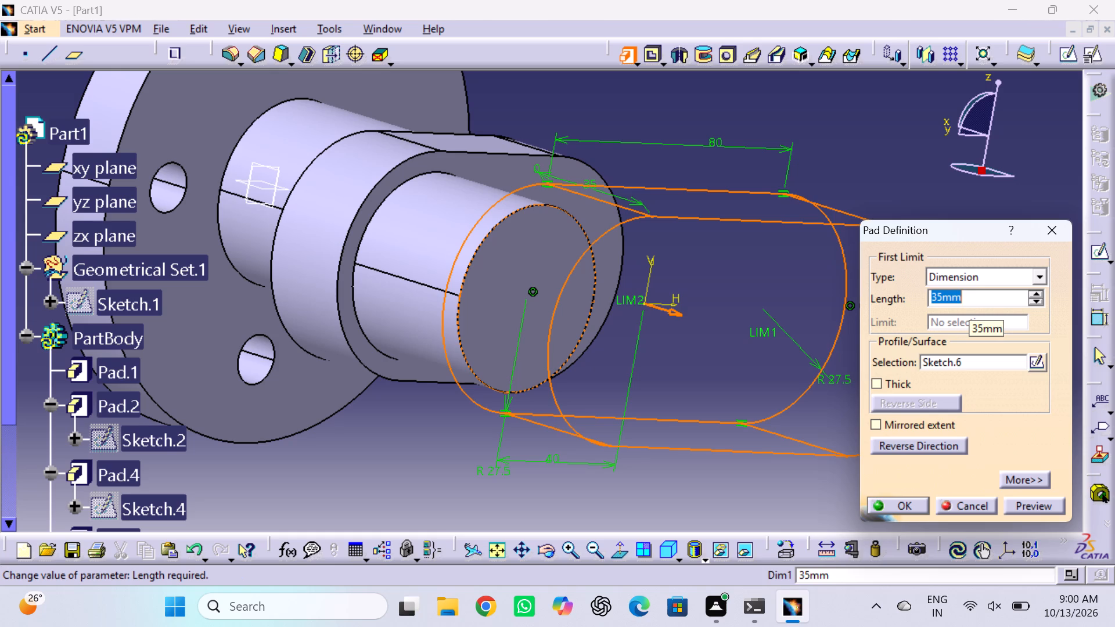
type("22")
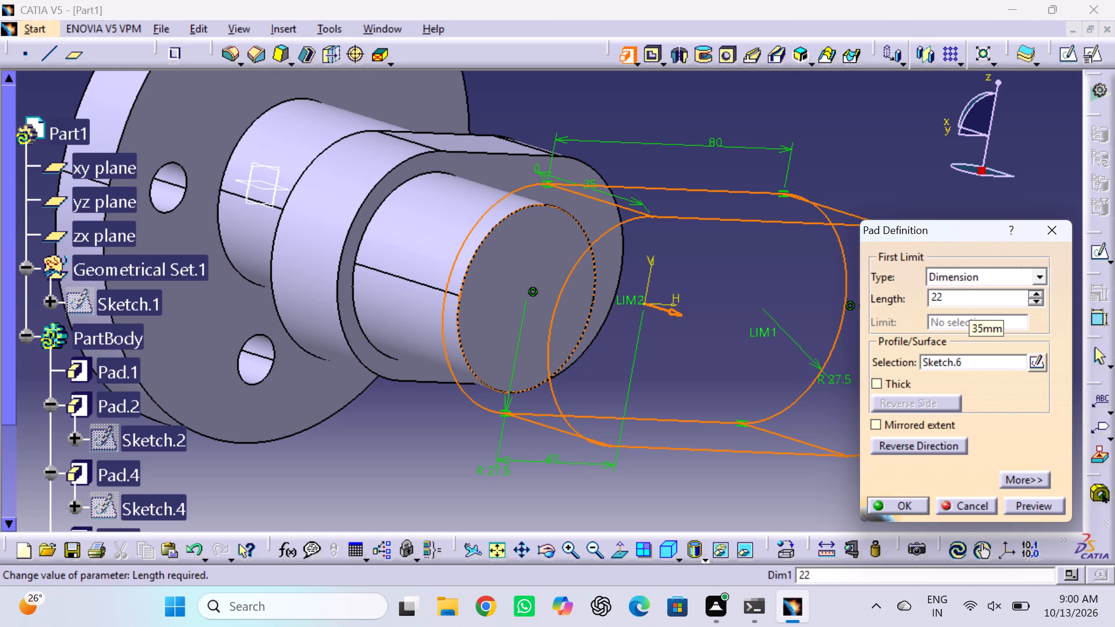
key("Return")
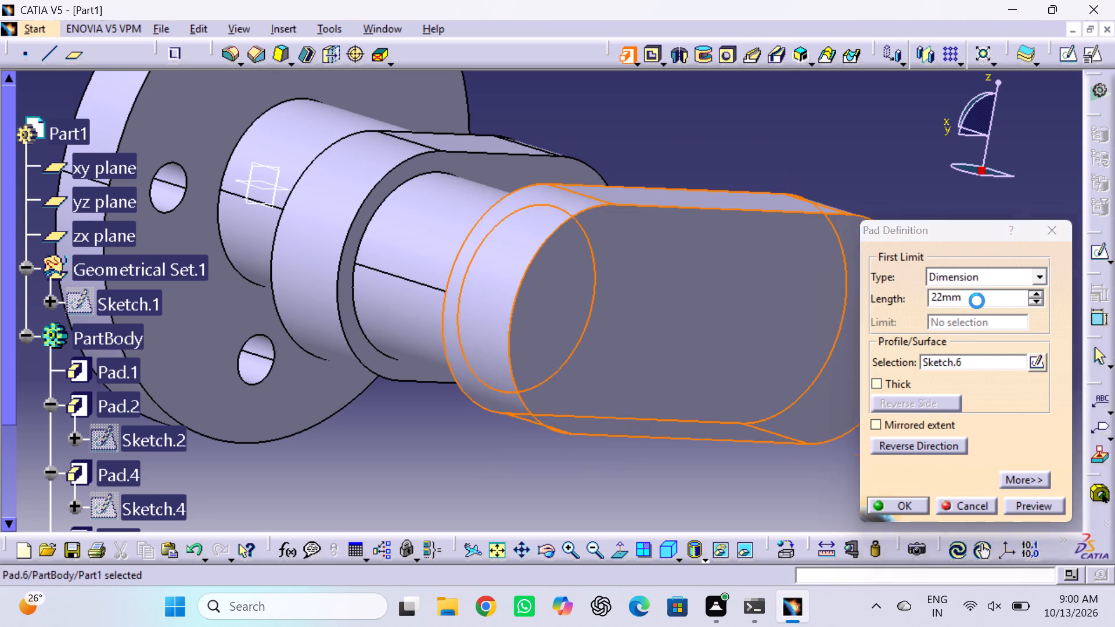
left_click(977, 301)
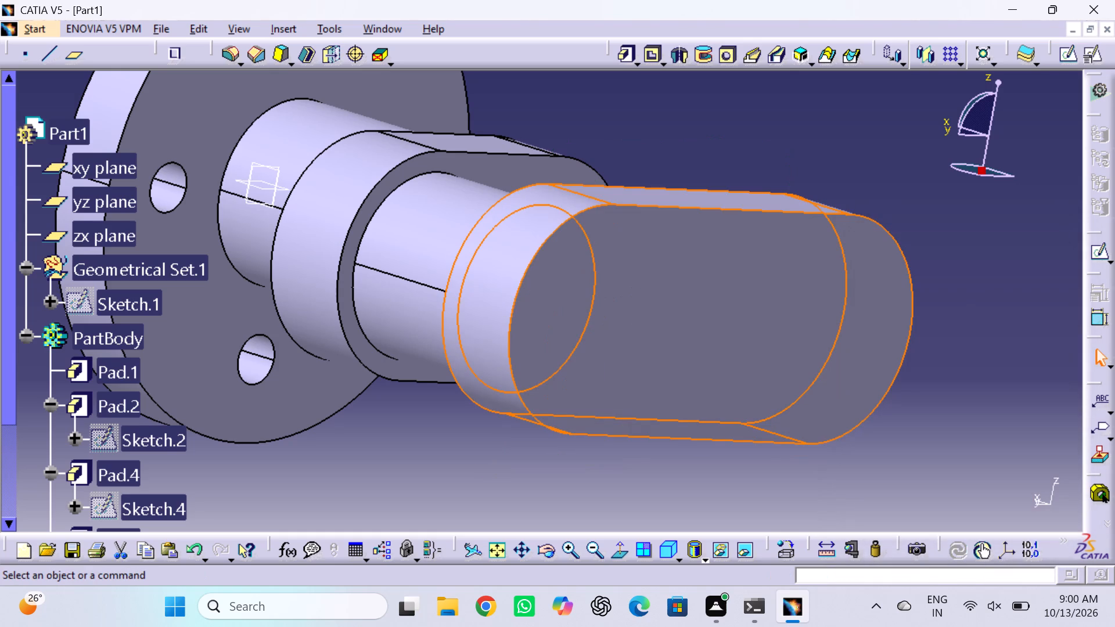
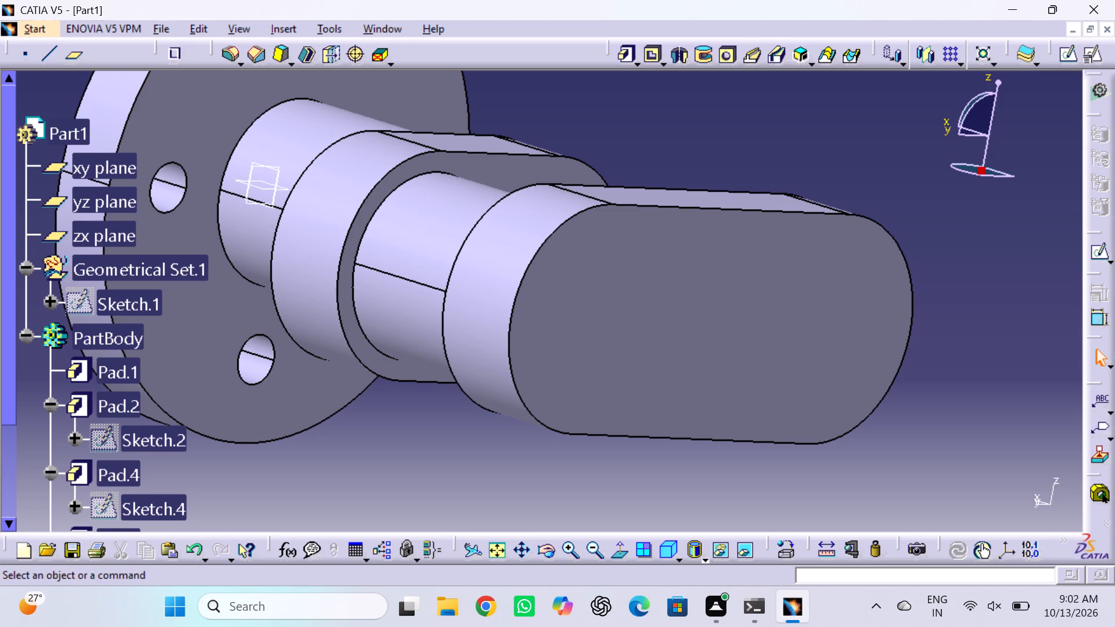
Save the part as a CATPart file named Part4 in the catia parts folder.
key("ctrl+s")
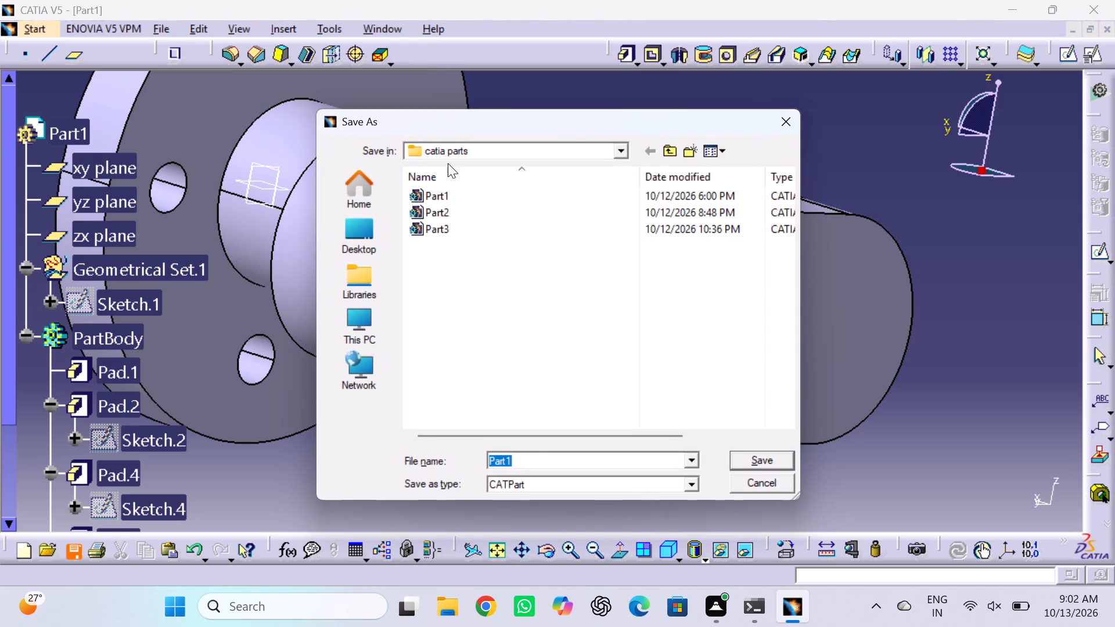
left_click(546, 461)
key("BackSpace")
key("4")
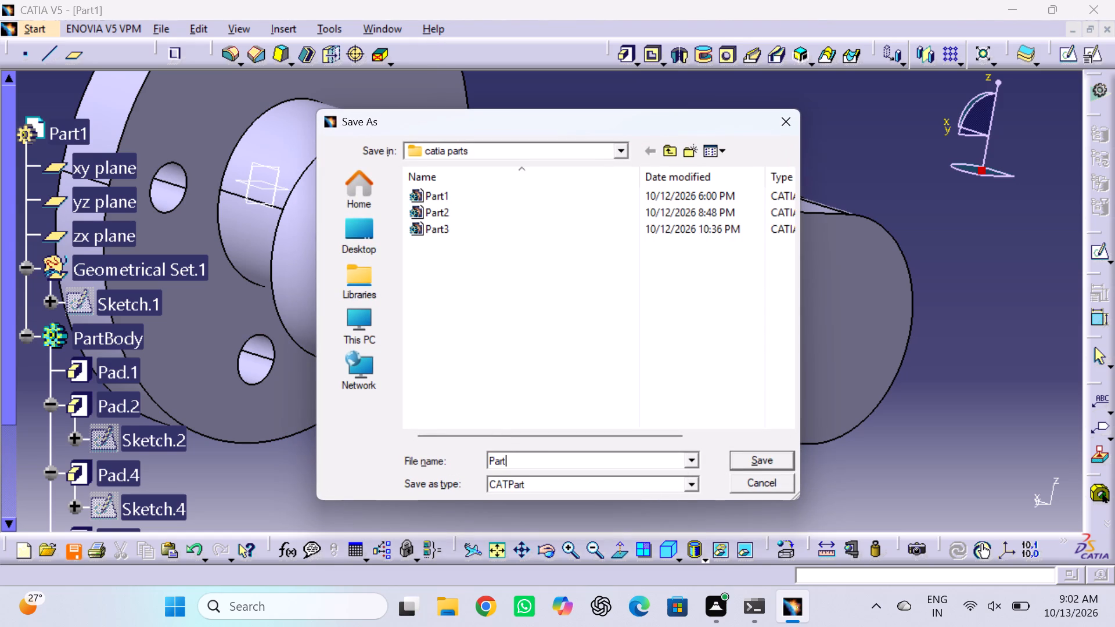
key("Return")
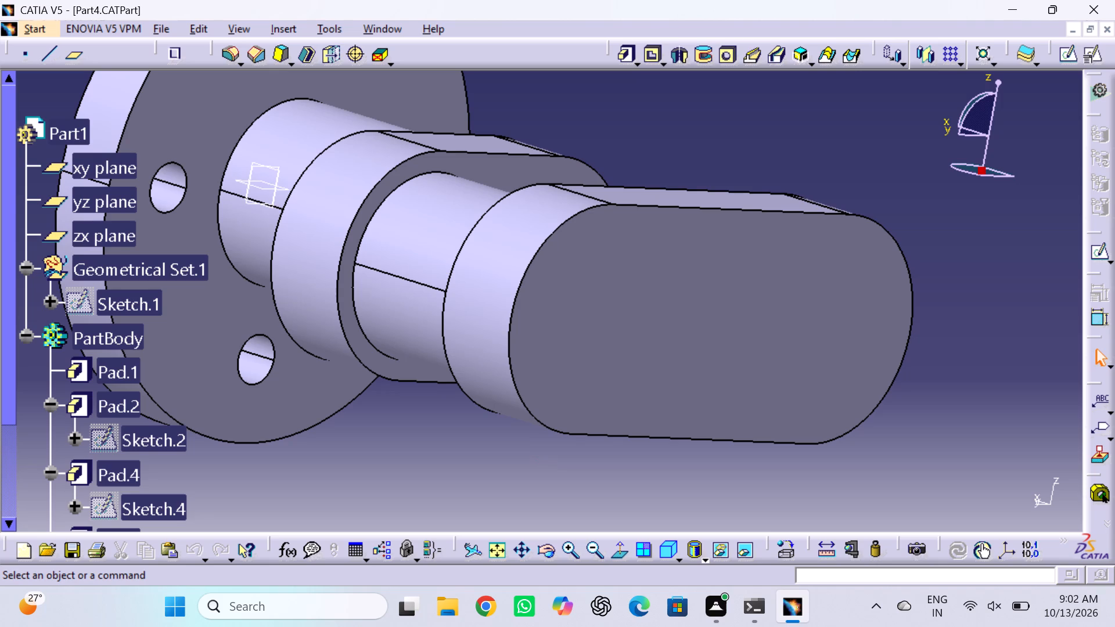
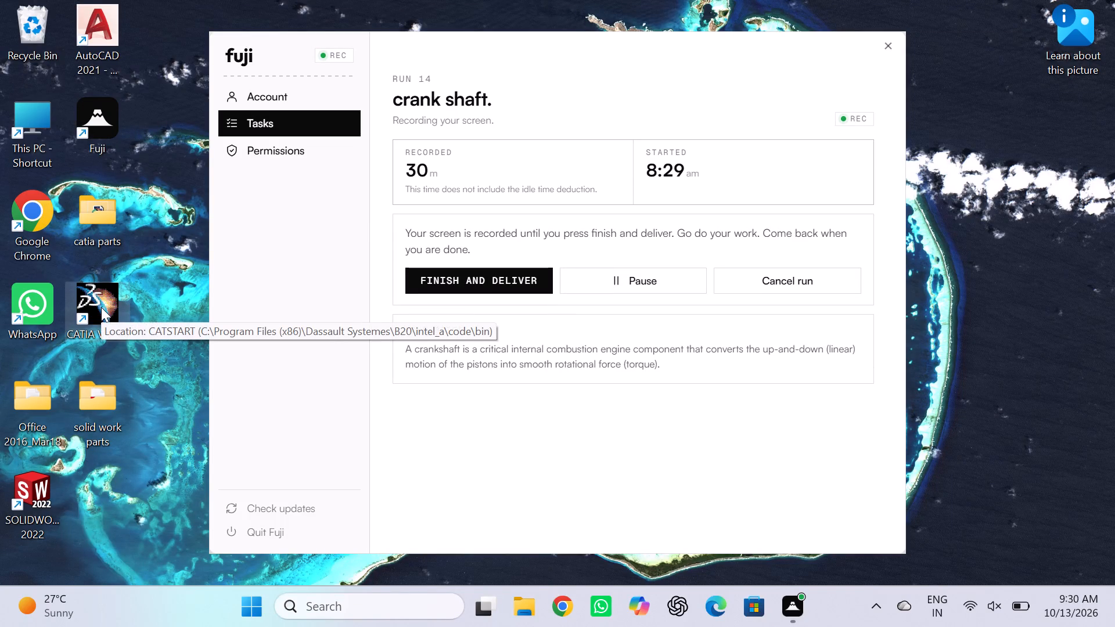
Launch CATIA V5R20 from the desktop.
double_click(101, 307)
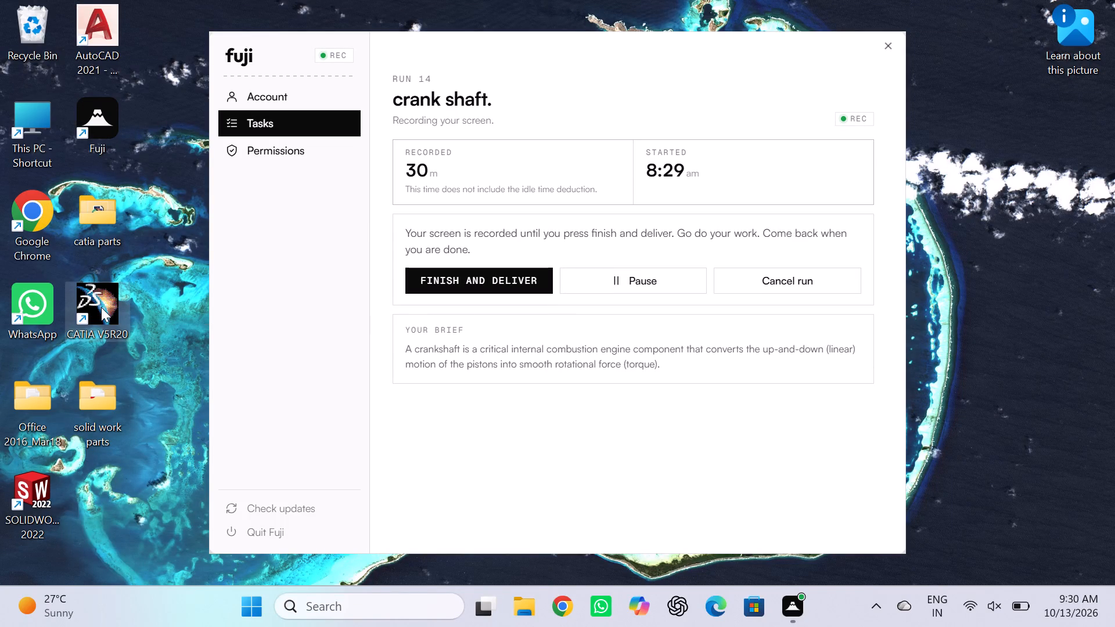
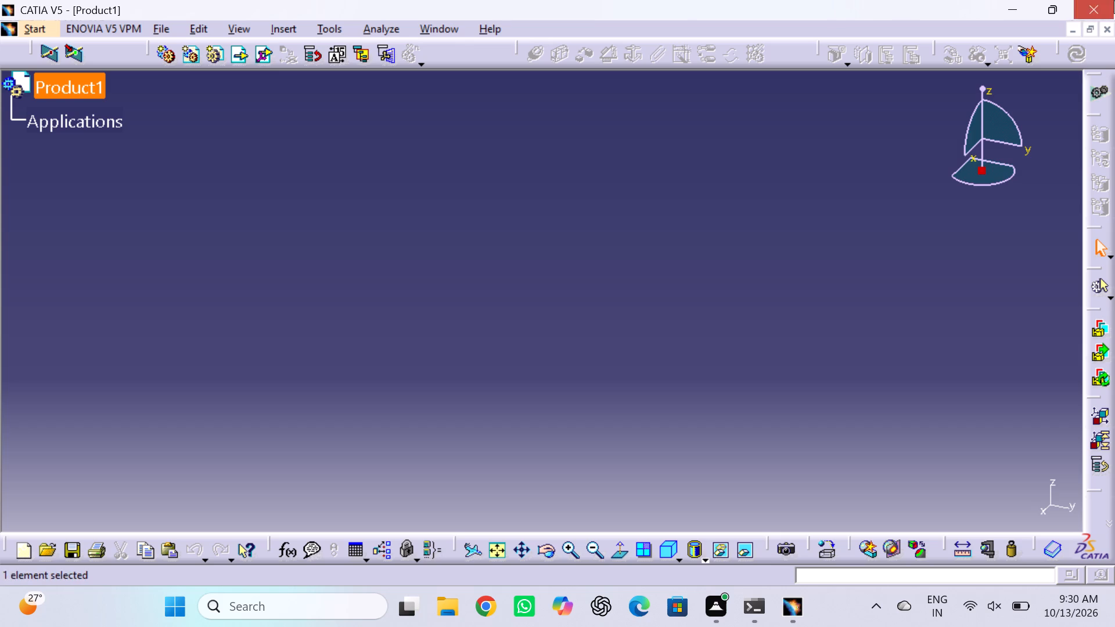
Close the empty Product1 document.
left_click(1103, 27)
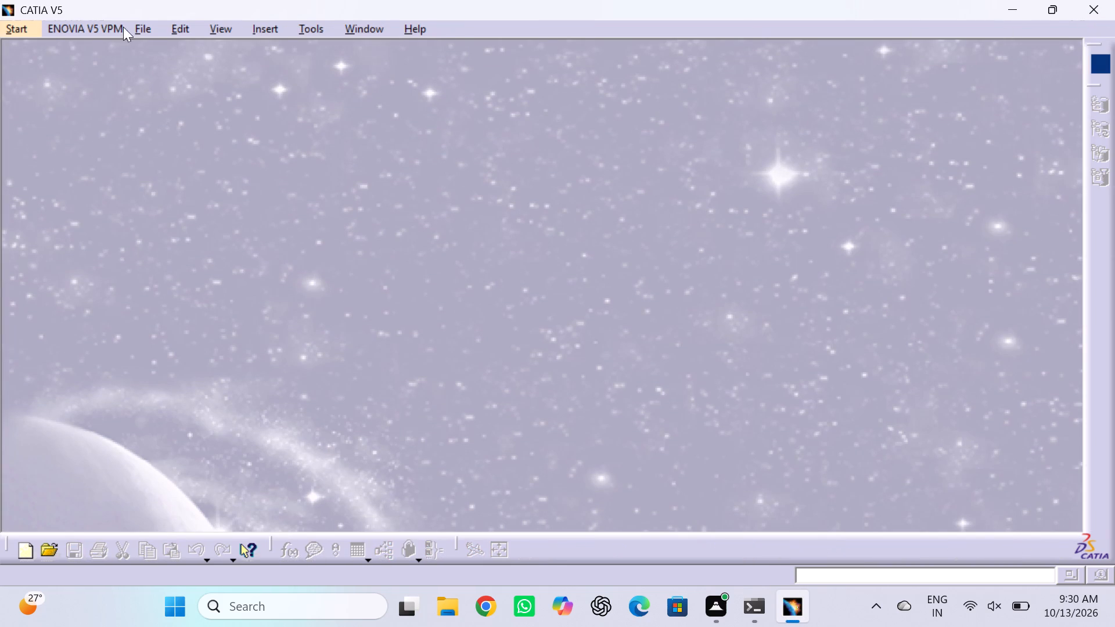
left_click(371, 28)
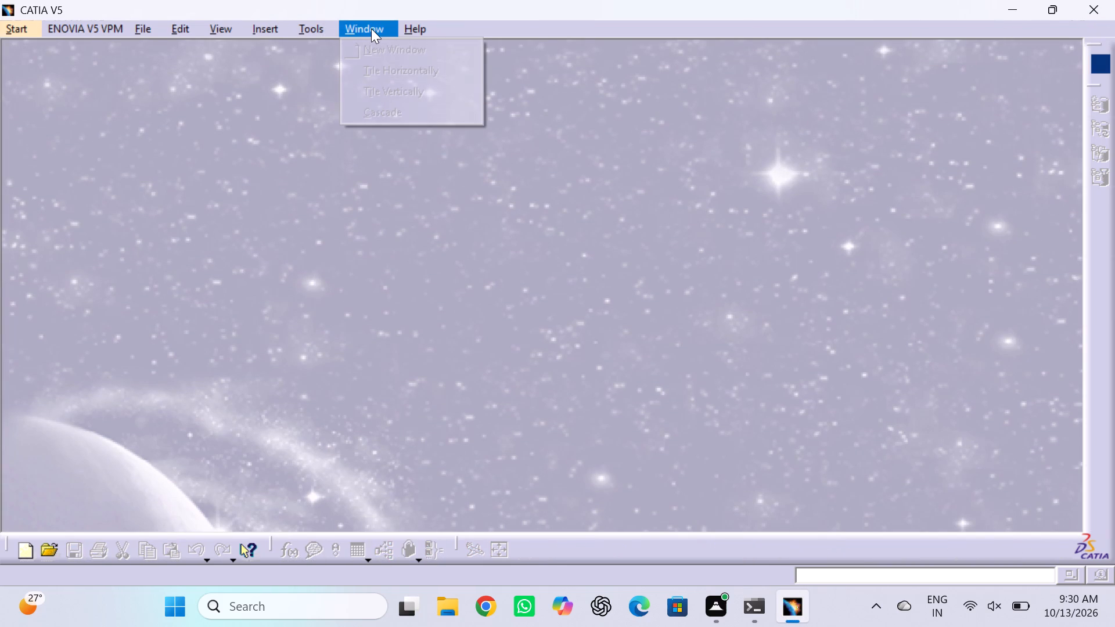
left_click(371, 28)
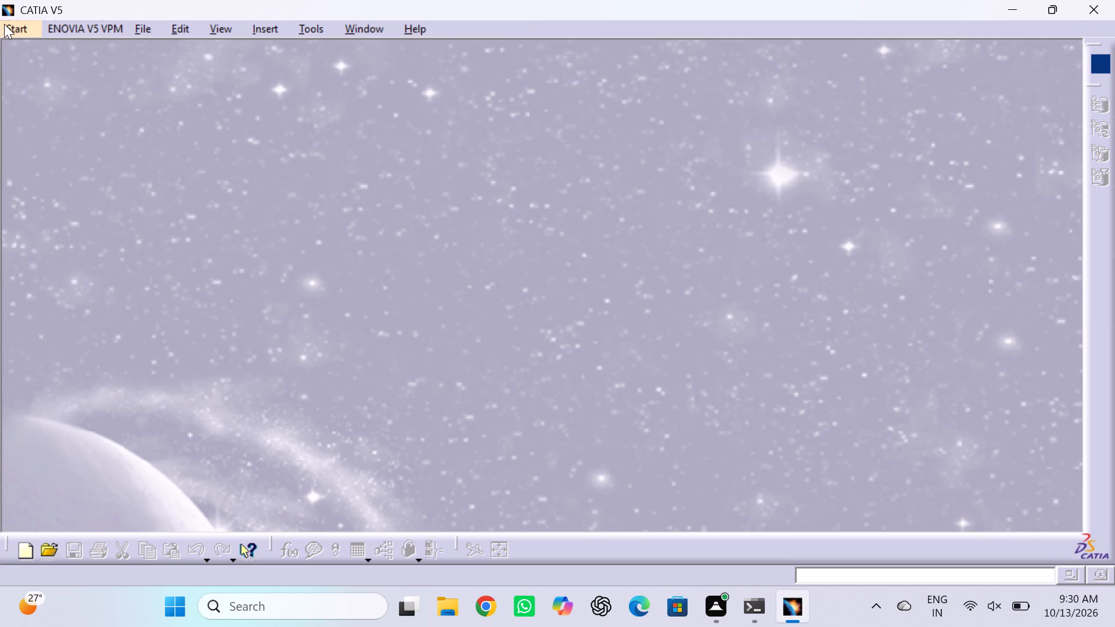
Create a new Part Design part named Part1 with hybrid design and a geometrical set enabled.
left_click(4, 24)
left_click(45, 61)
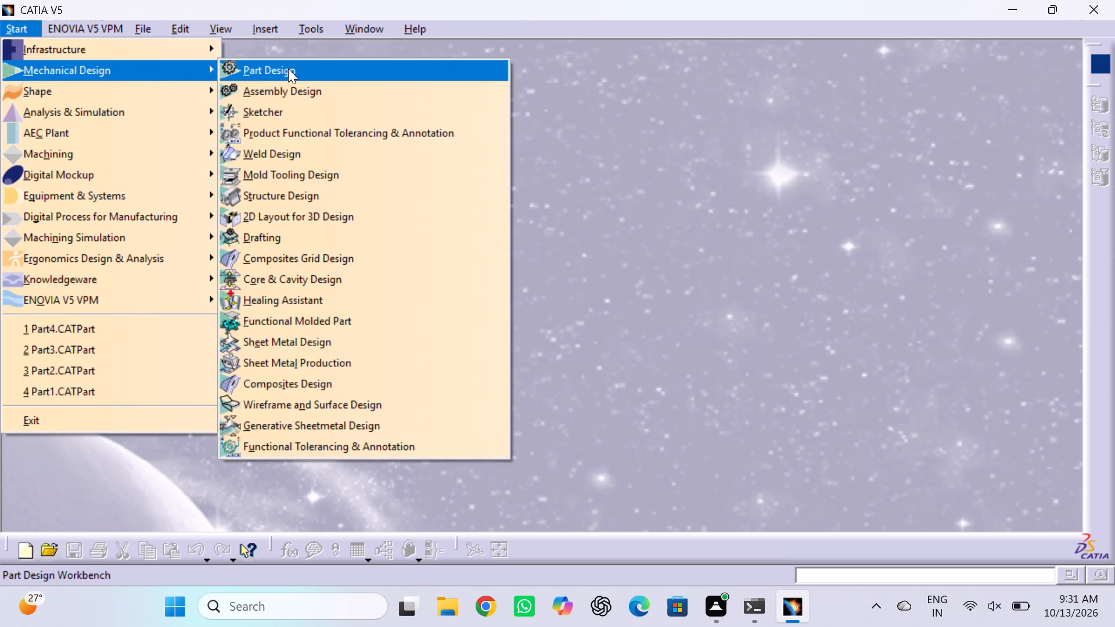
left_click(288, 69)
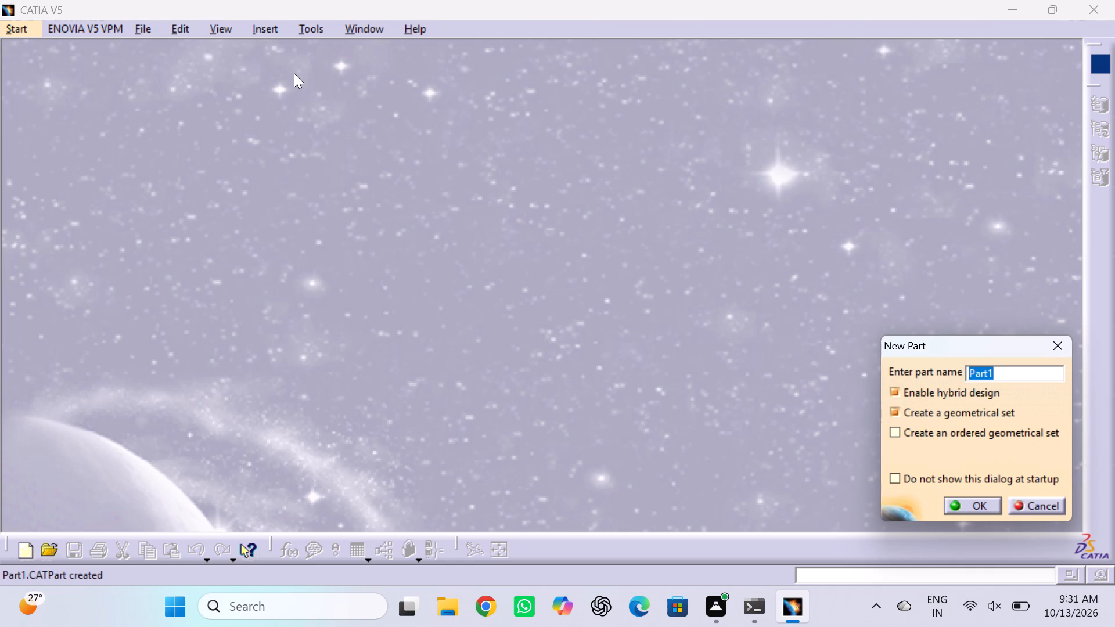
left_click(964, 510)
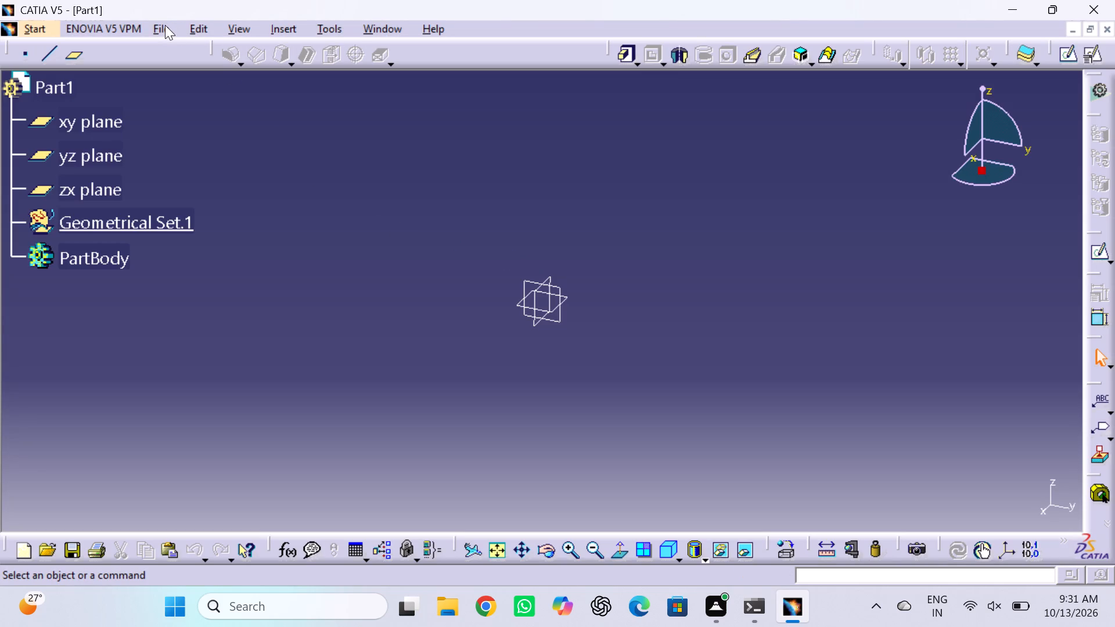
Open the Part4 file from the catia parts folder on the desktop.
left_click(161, 25)
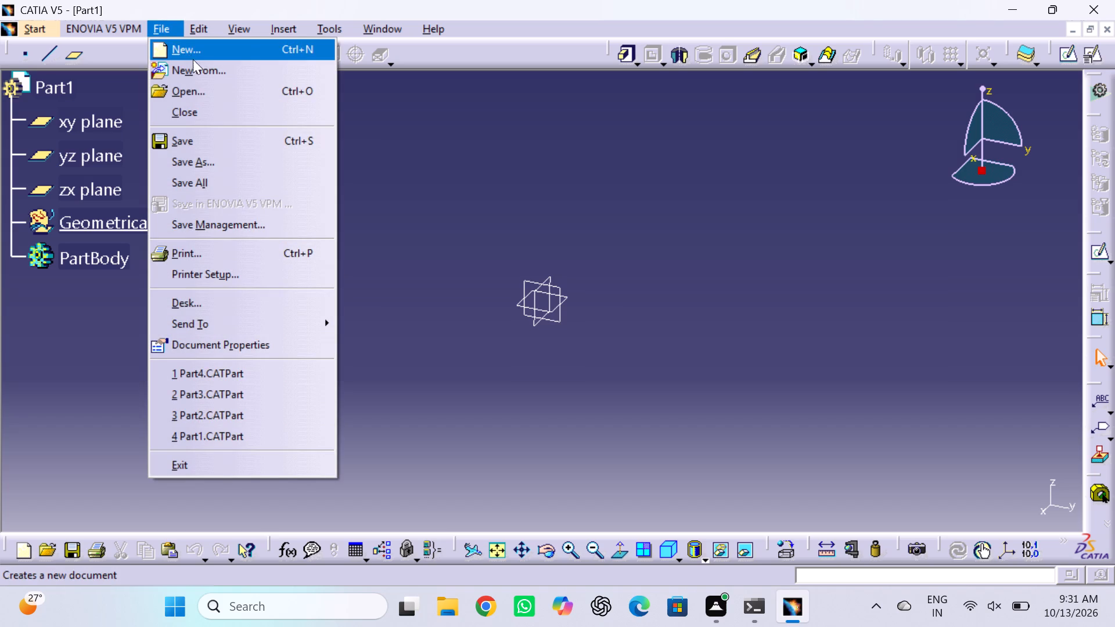
left_click(200, 91)
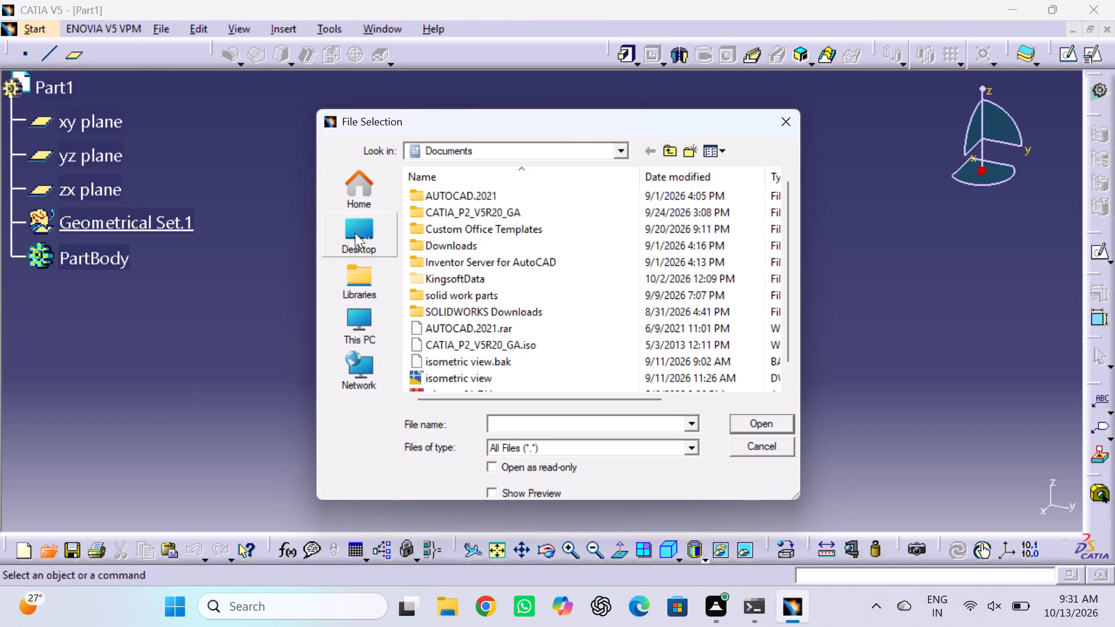
double_click(355, 233)
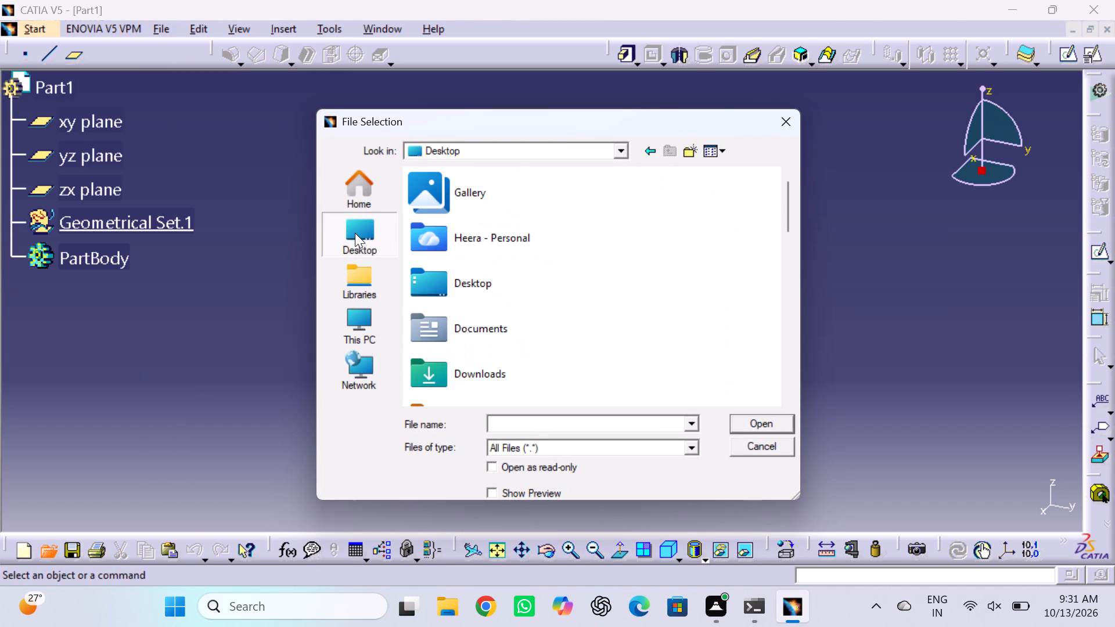
left_click(549, 270)
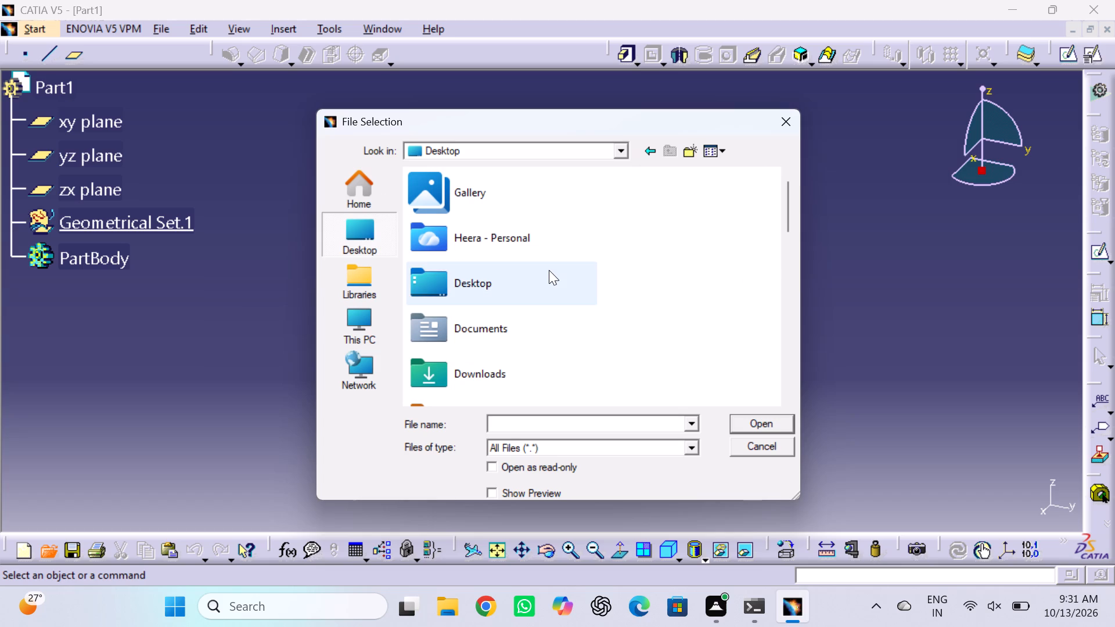
left_click(549, 270)
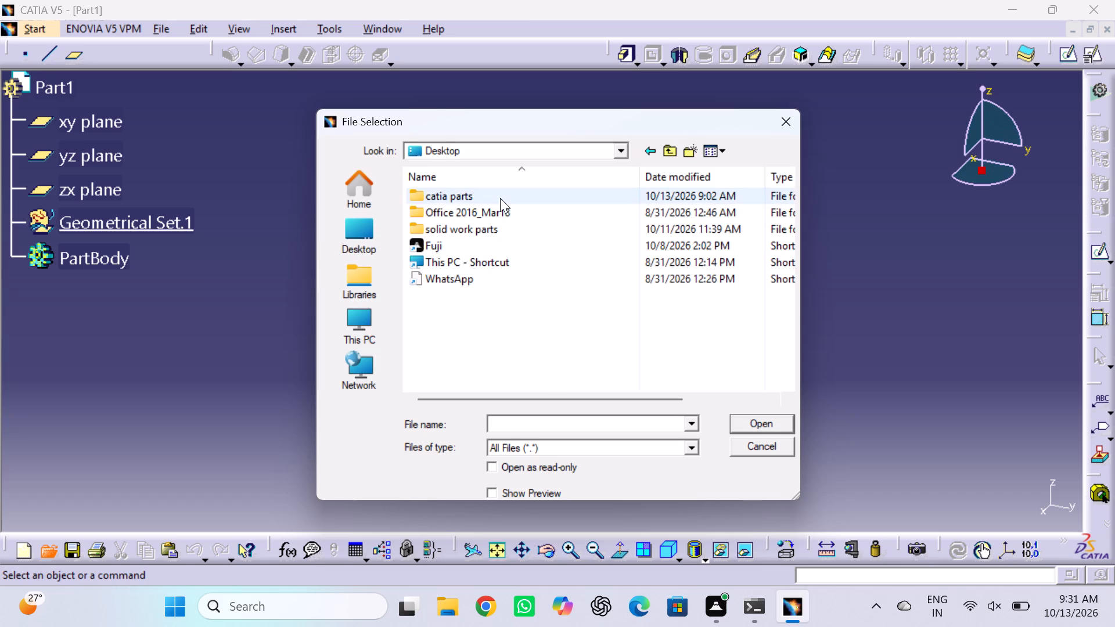
left_click(500, 198)
left_click(500, 198)
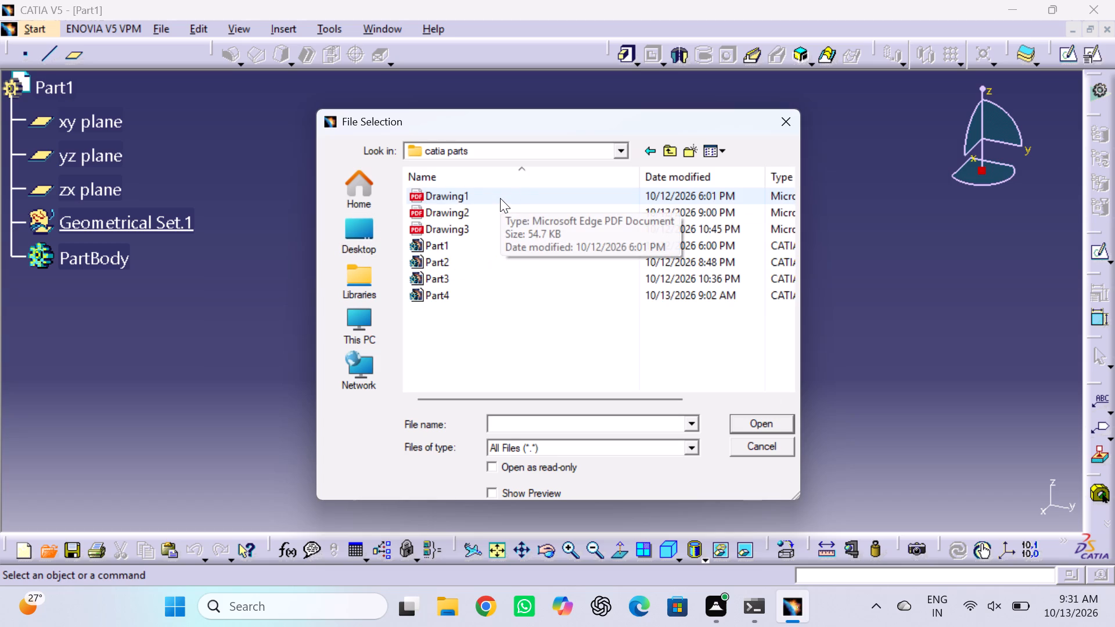
left_click(491, 300)
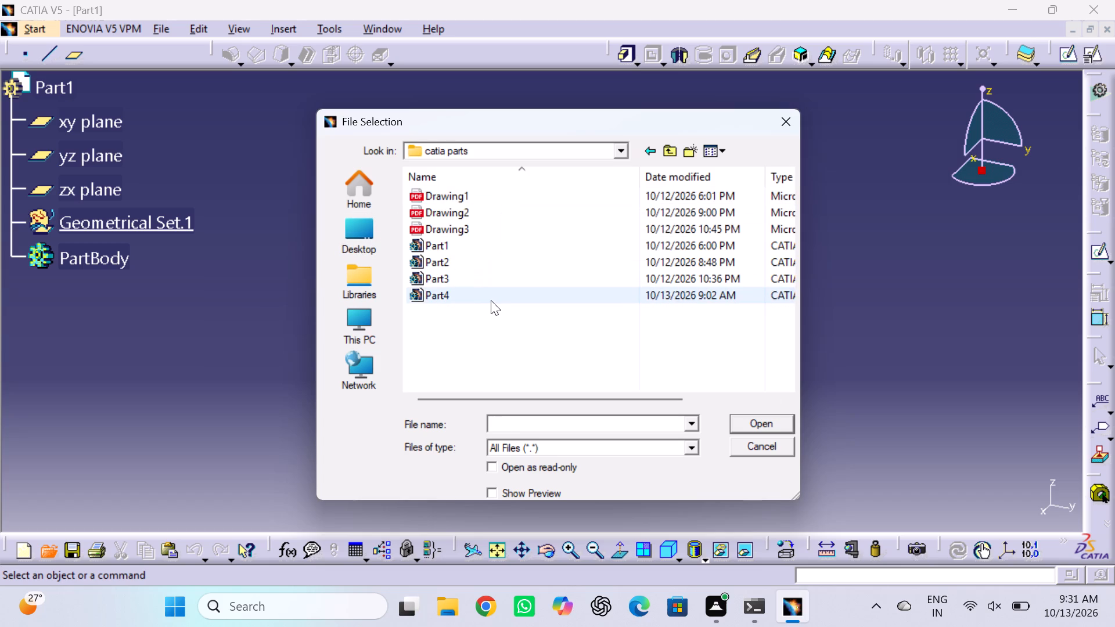
left_click(753, 420)
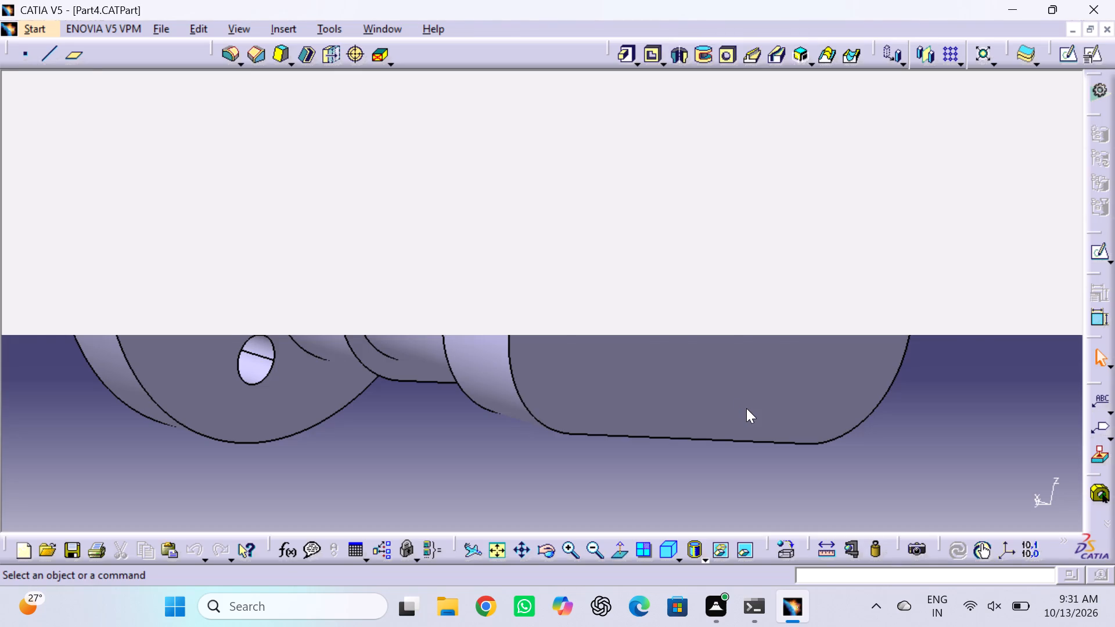
On the outer face of the end web, sketch a circle about 35 mm in diameter, centred on the positive H axis about 44 mm from the origin.
scroll(569, 269, "up", 3)
scroll(569, 269, "down", 2)
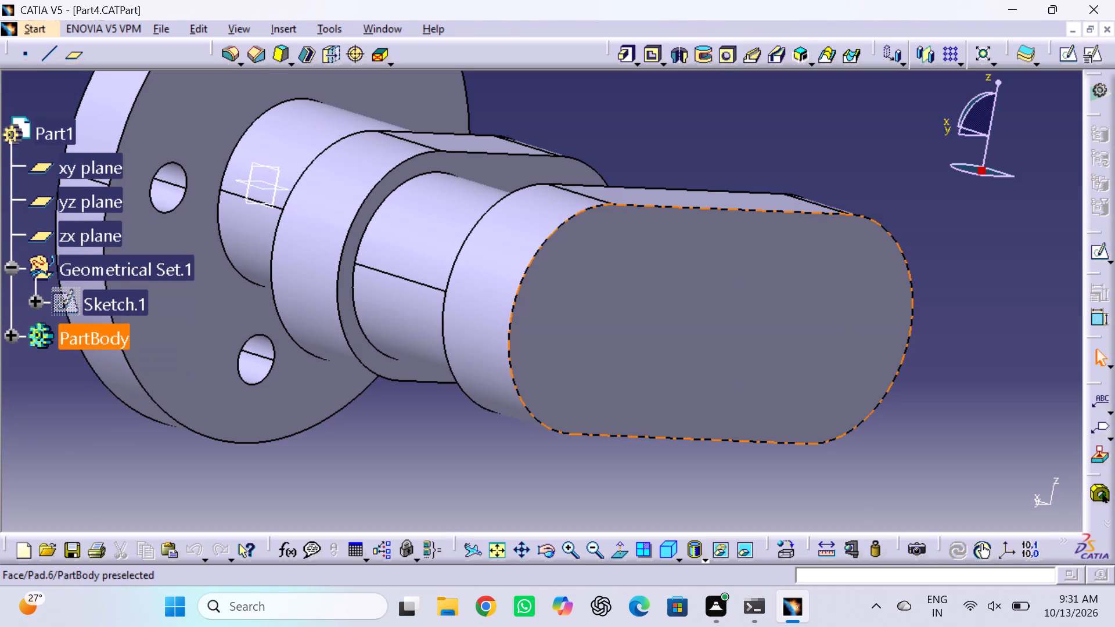
left_click(598, 547)
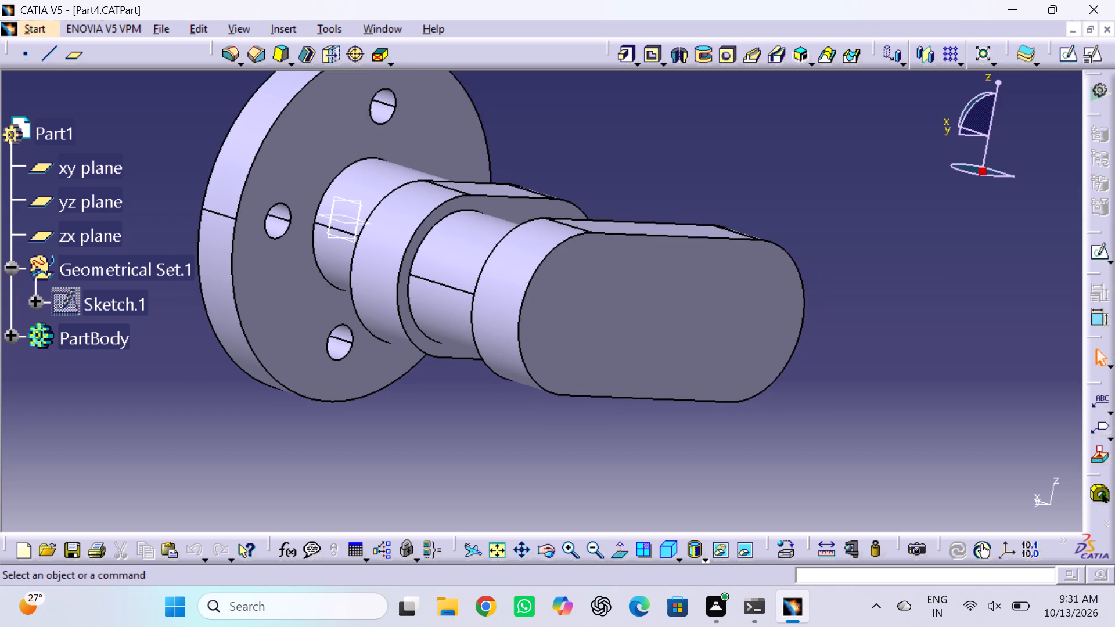
left_click(577, 312)
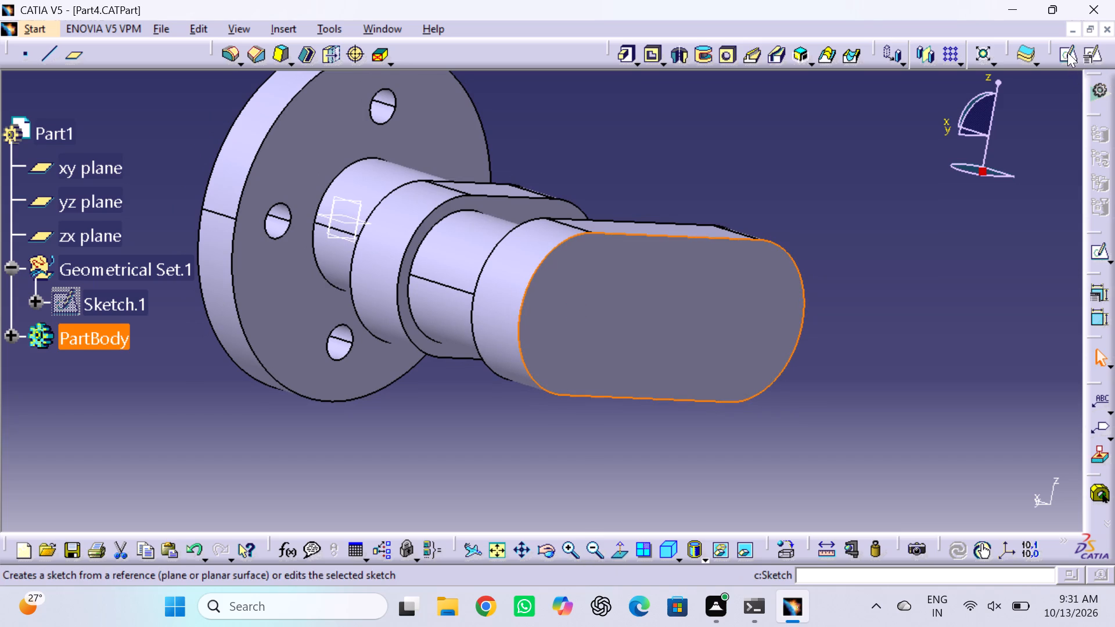
left_click(1067, 52)
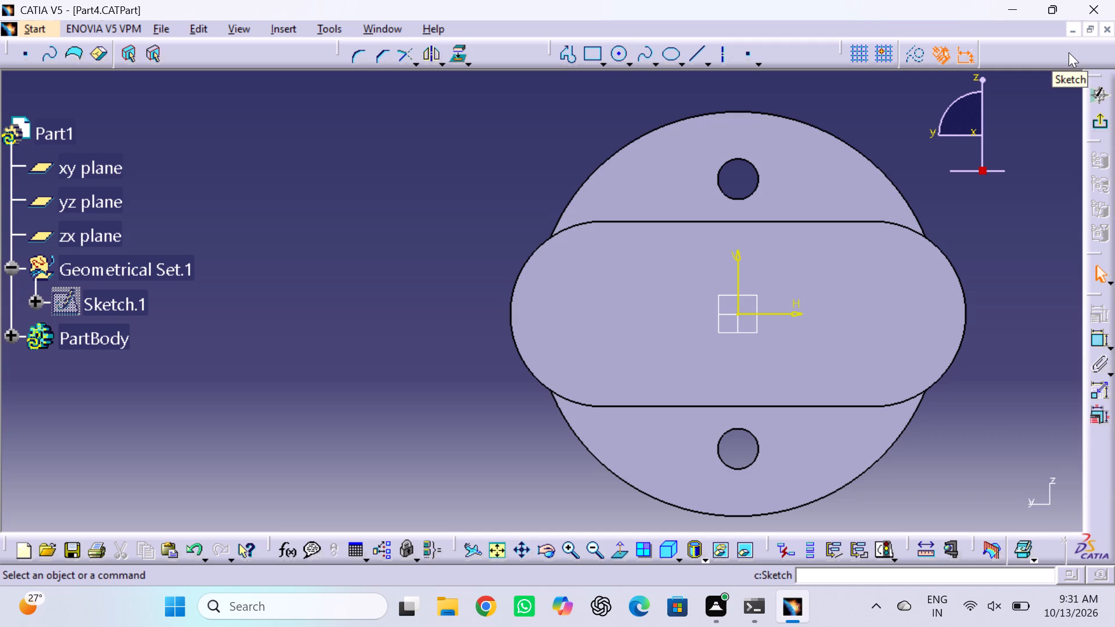
left_click(616, 57)
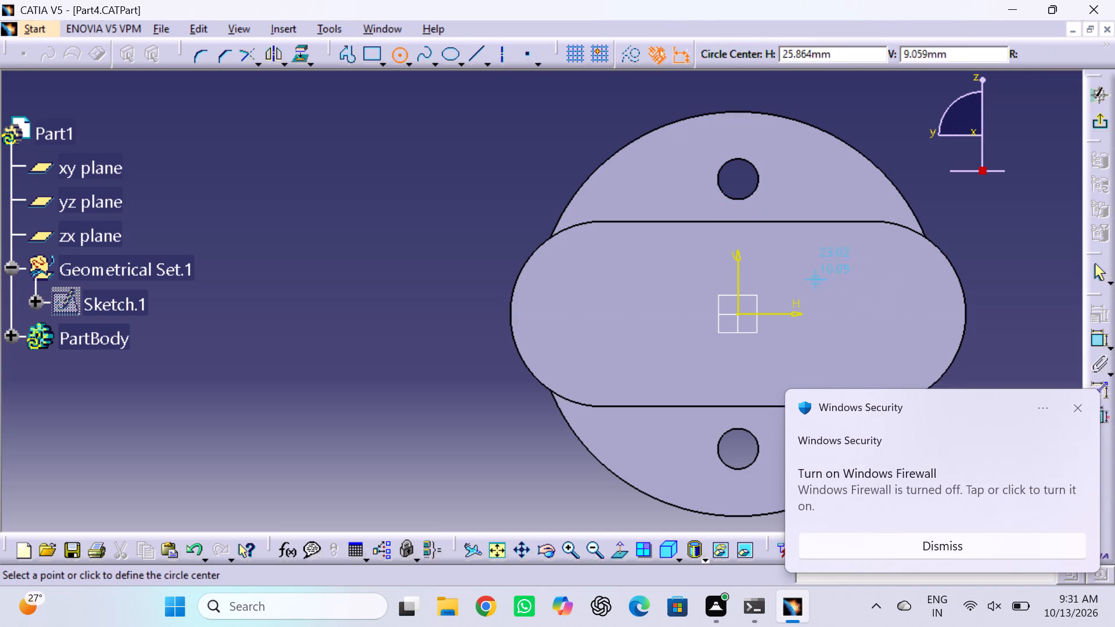
left_click(1080, 410)
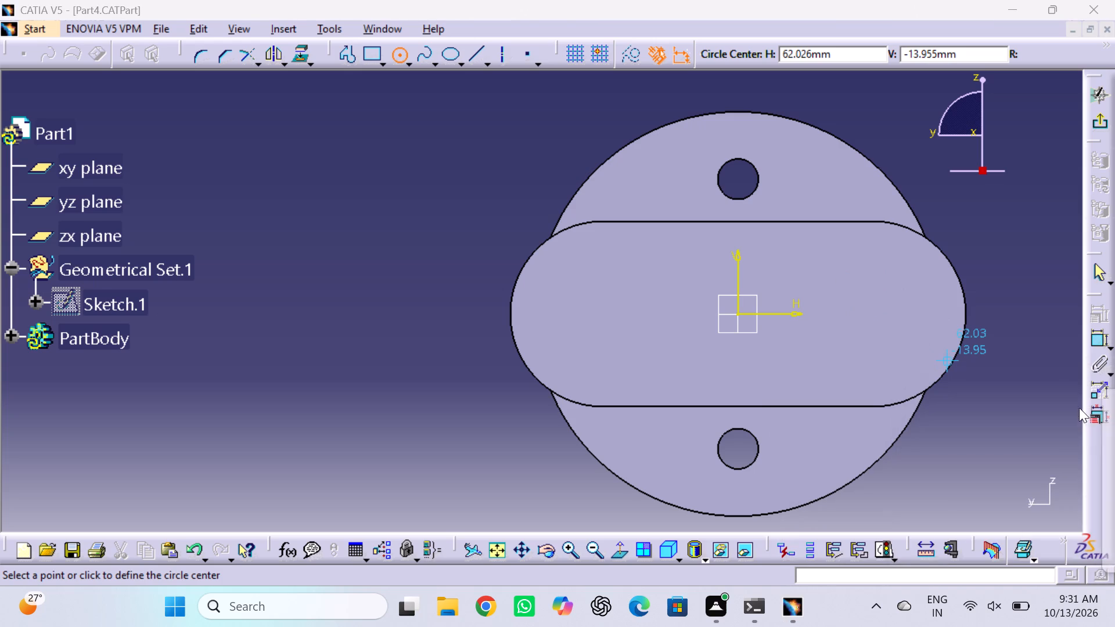
left_click(886, 315)
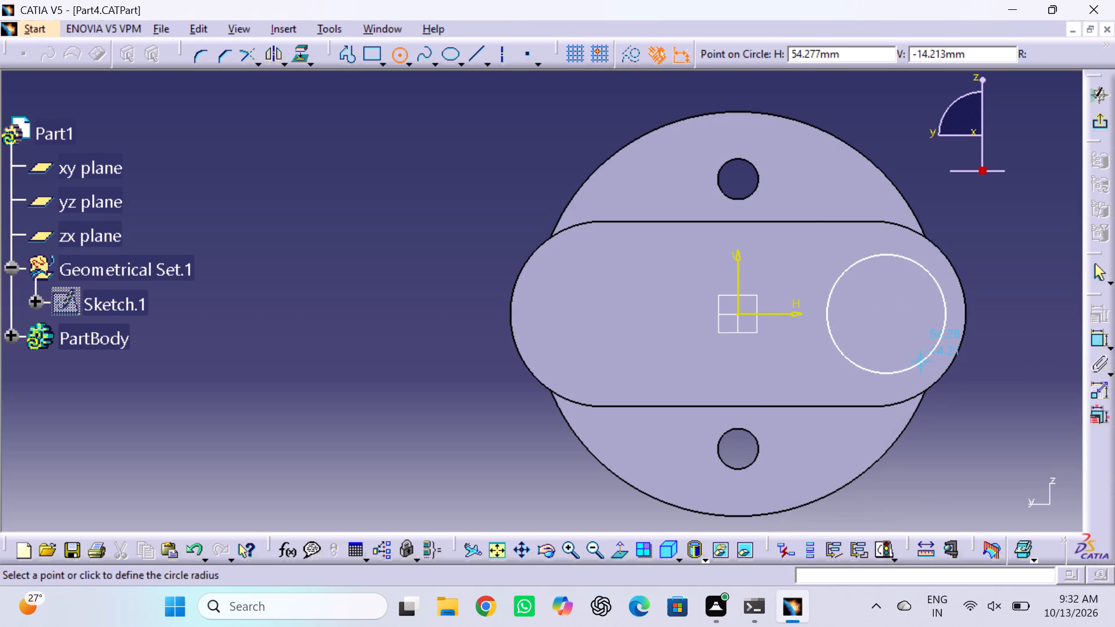
left_click(922, 363)
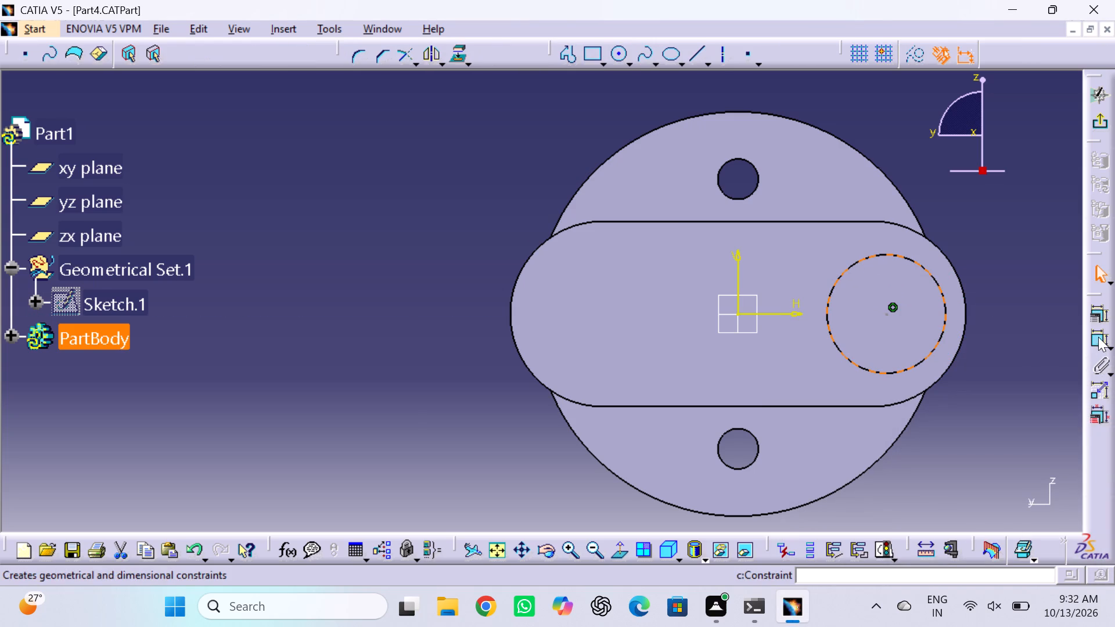
Dimension the sketched circle as a radius and set it to 22.5 mm.
left_click(1098, 337)
left_click(956, 228)
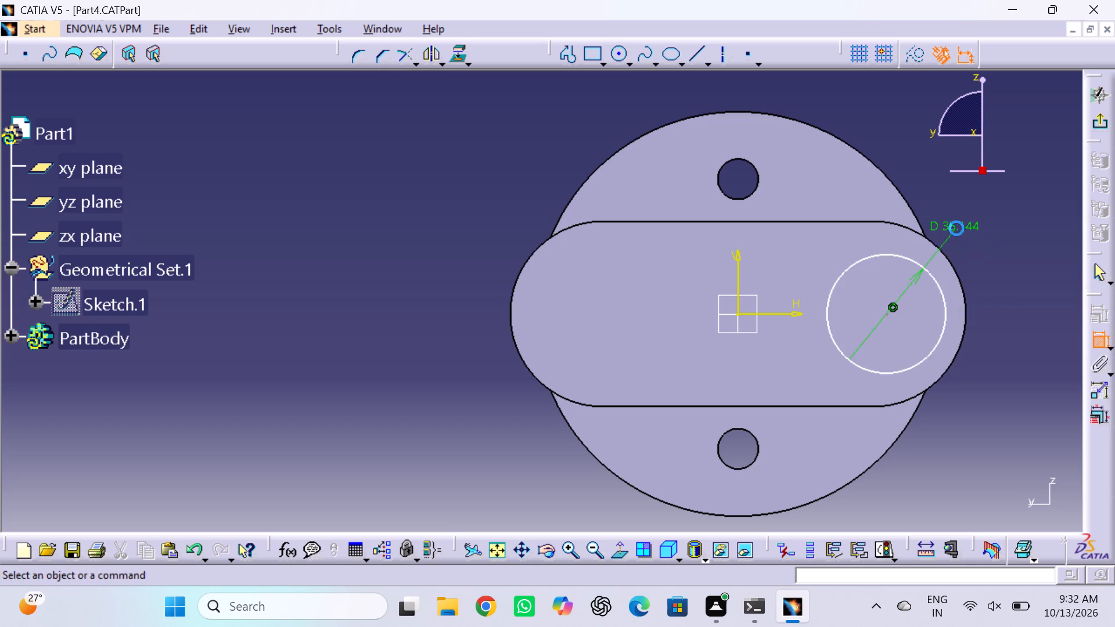
left_click(956, 226)
left_click(956, 226)
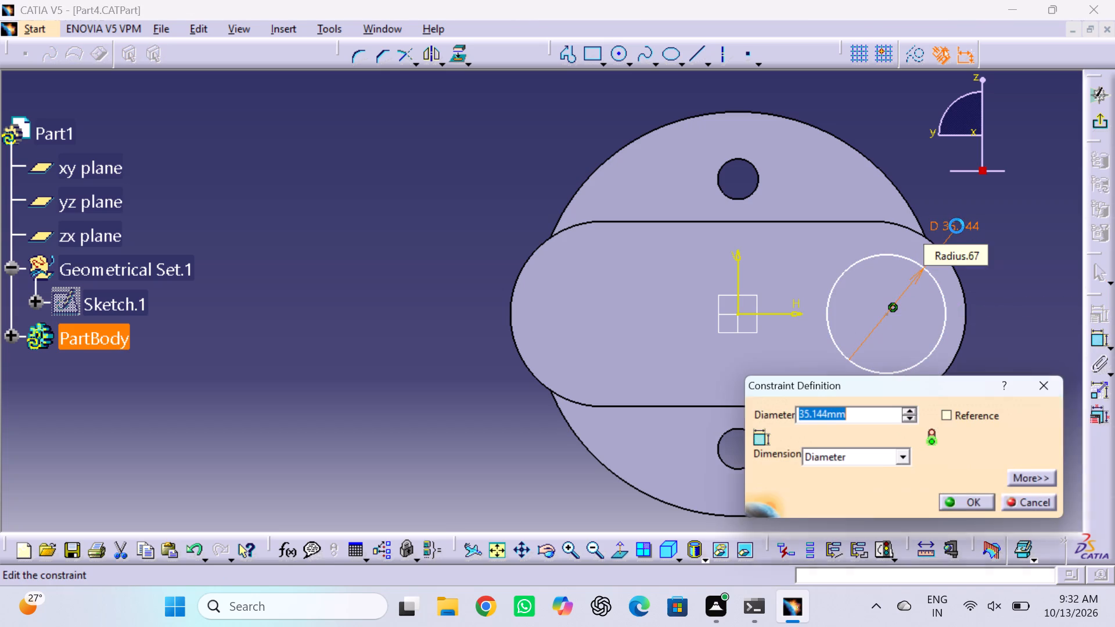
left_click(906, 459)
left_click(883, 469)
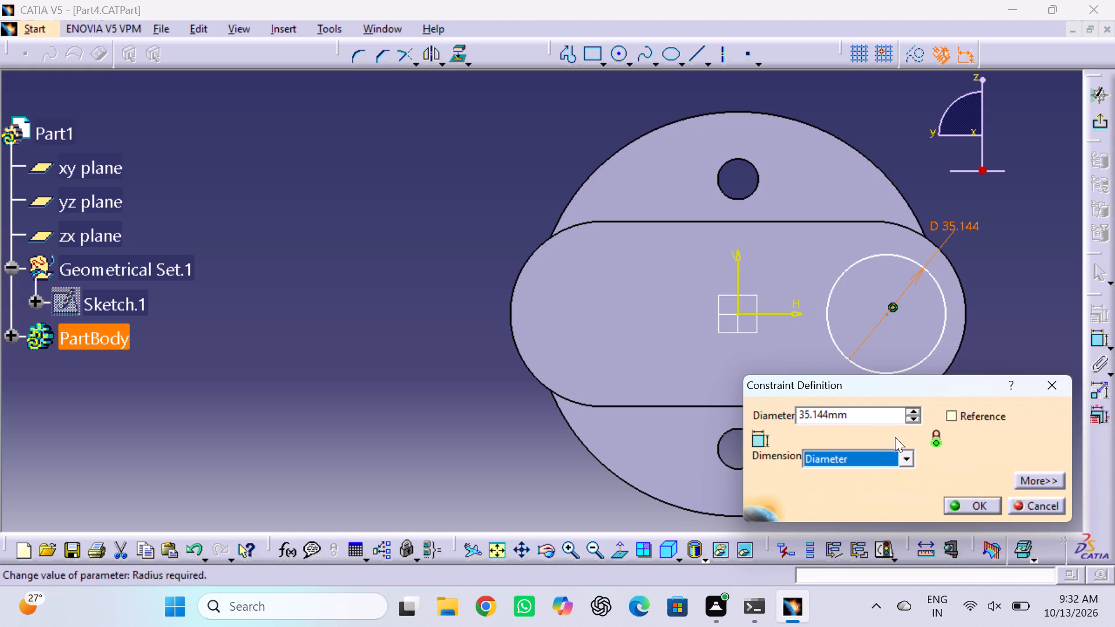
left_click(908, 463)
left_click(893, 480)
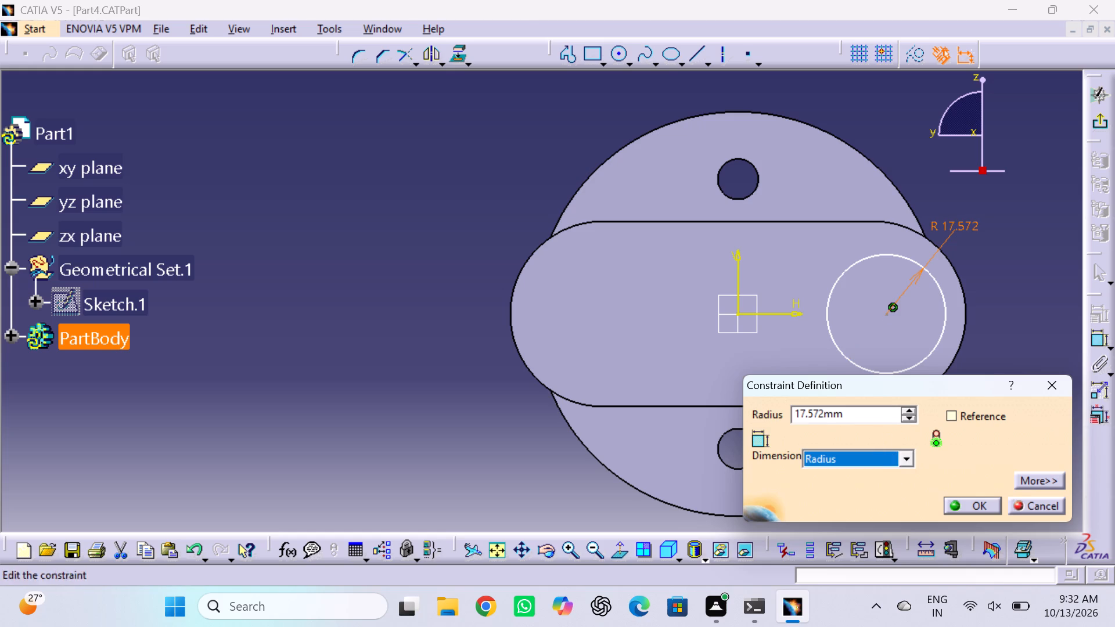
double_click(879, 410)
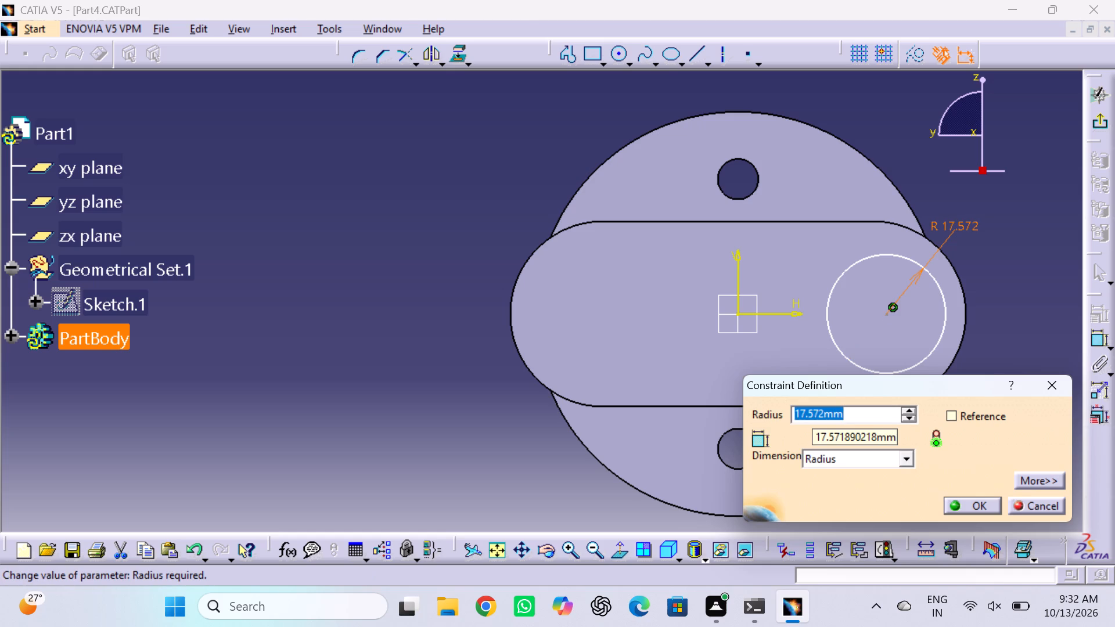
type("22")
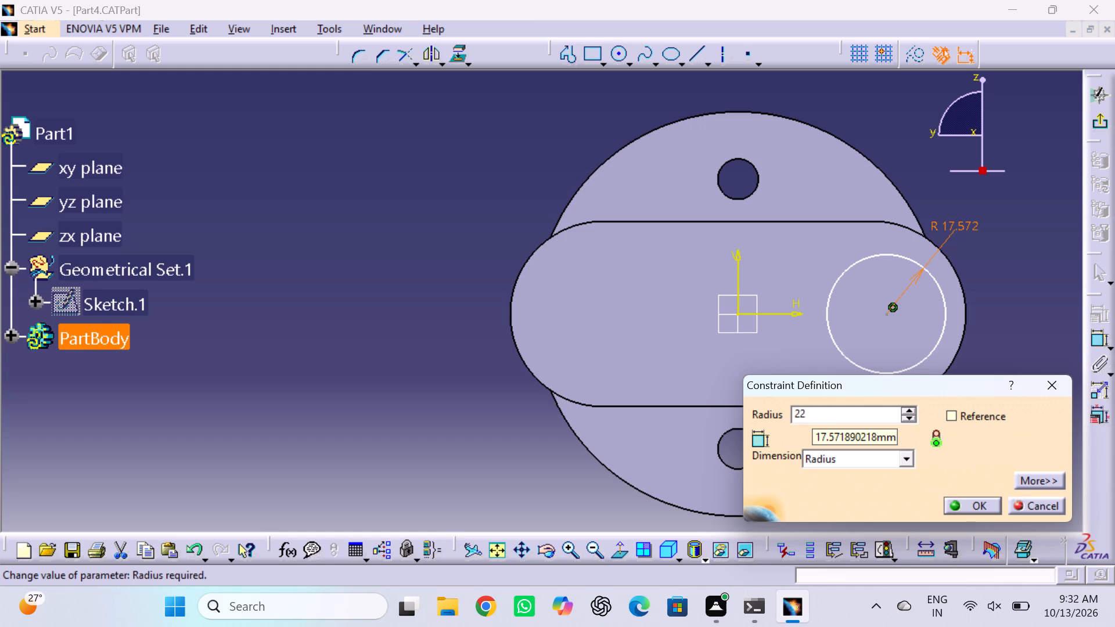
type(".5")
key("Return")
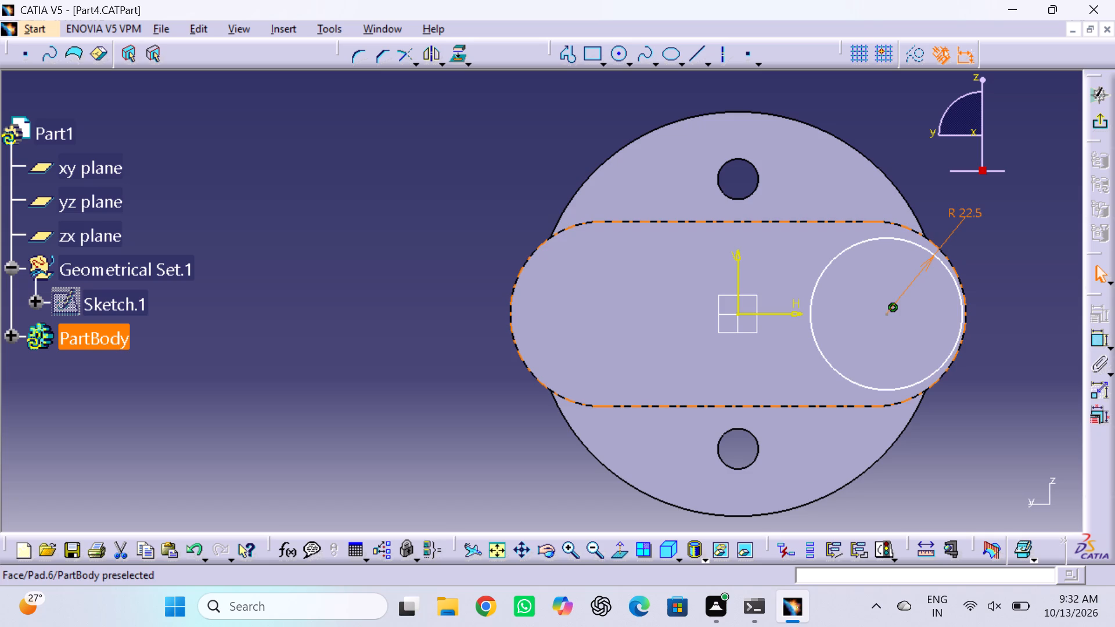
Dimension the horizontal distance from the sketch origin to the circle's centre and set it to 40 mm.
left_click(1097, 344)
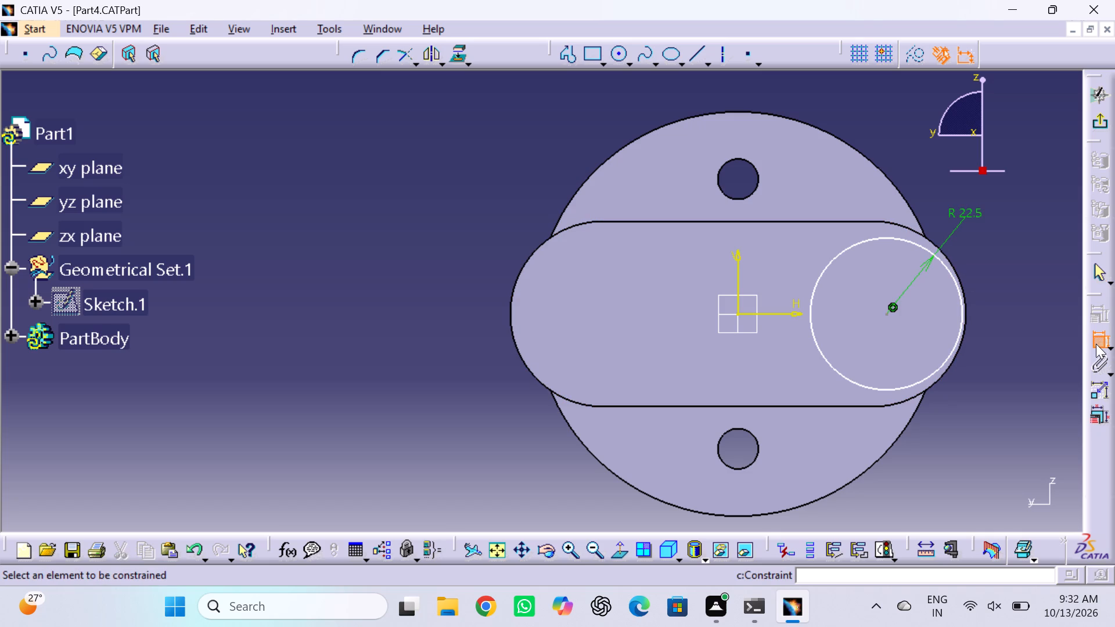
left_click(738, 312)
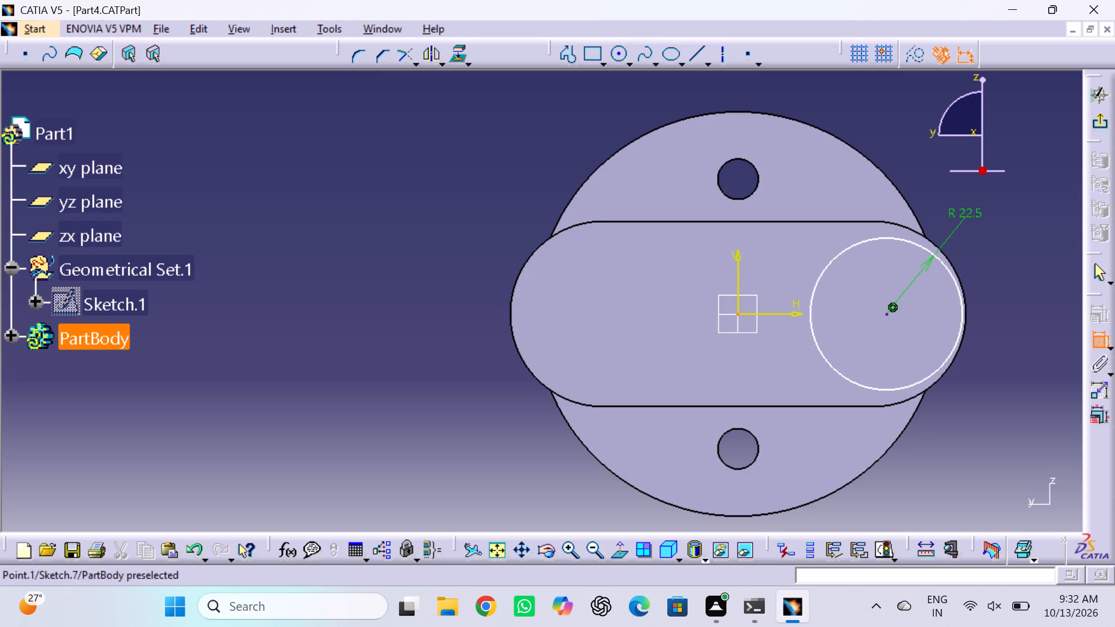
left_click(889, 314)
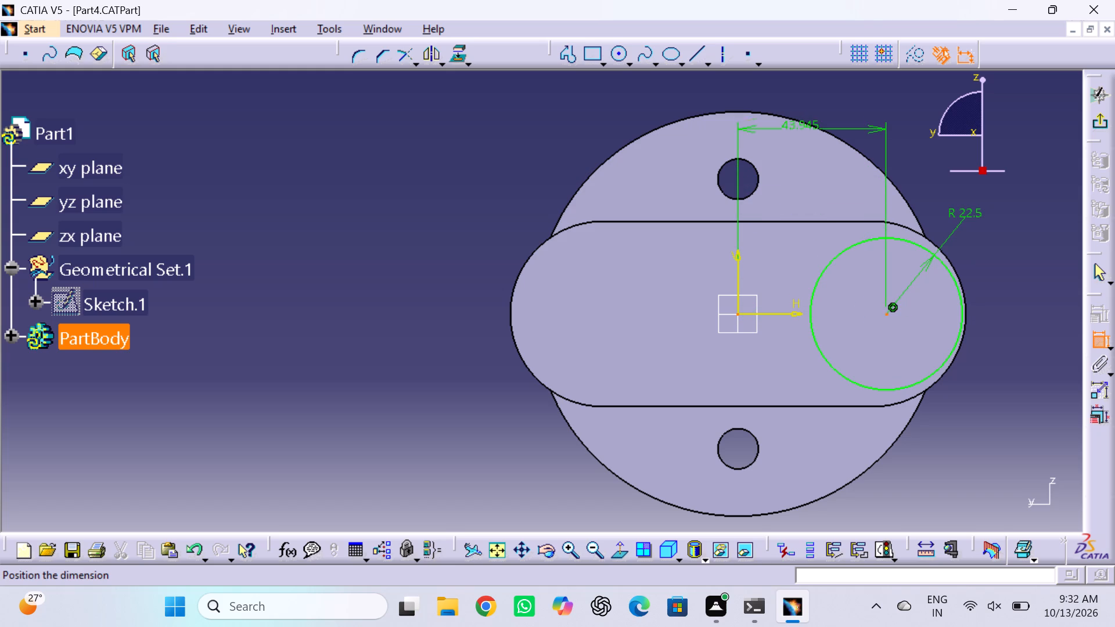
left_click(802, 106)
double_click(797, 102)
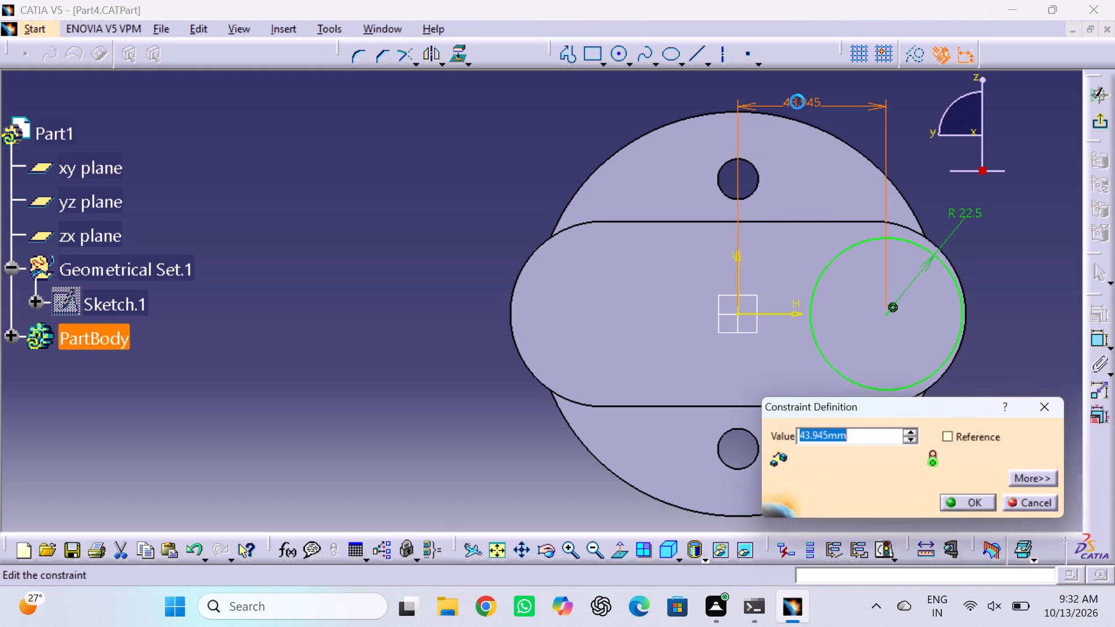
key("4")
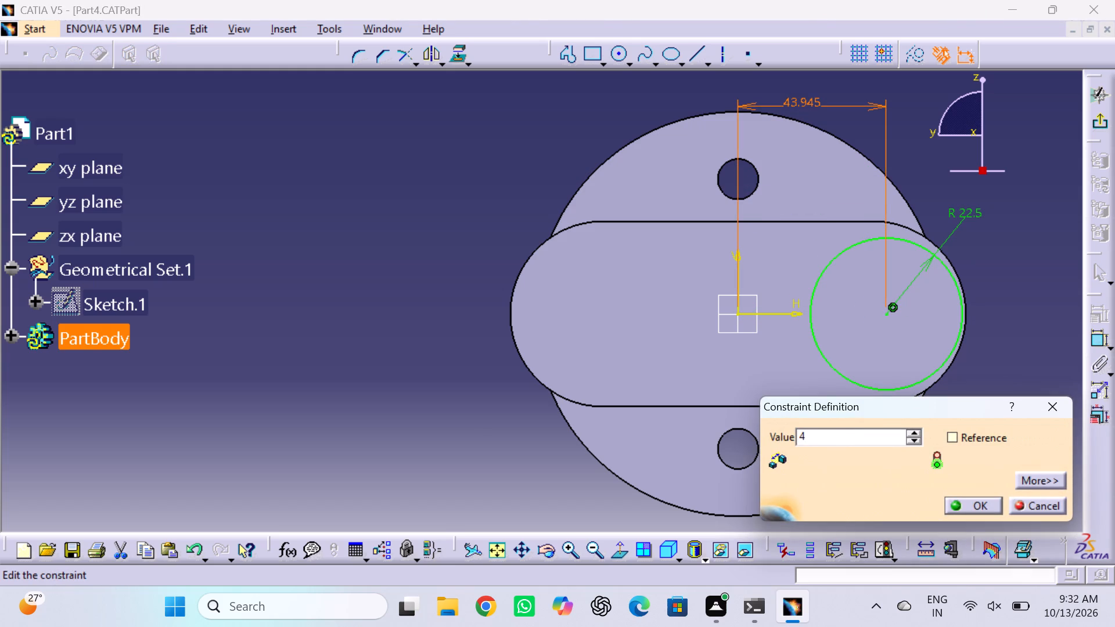
key("0")
key("Return")
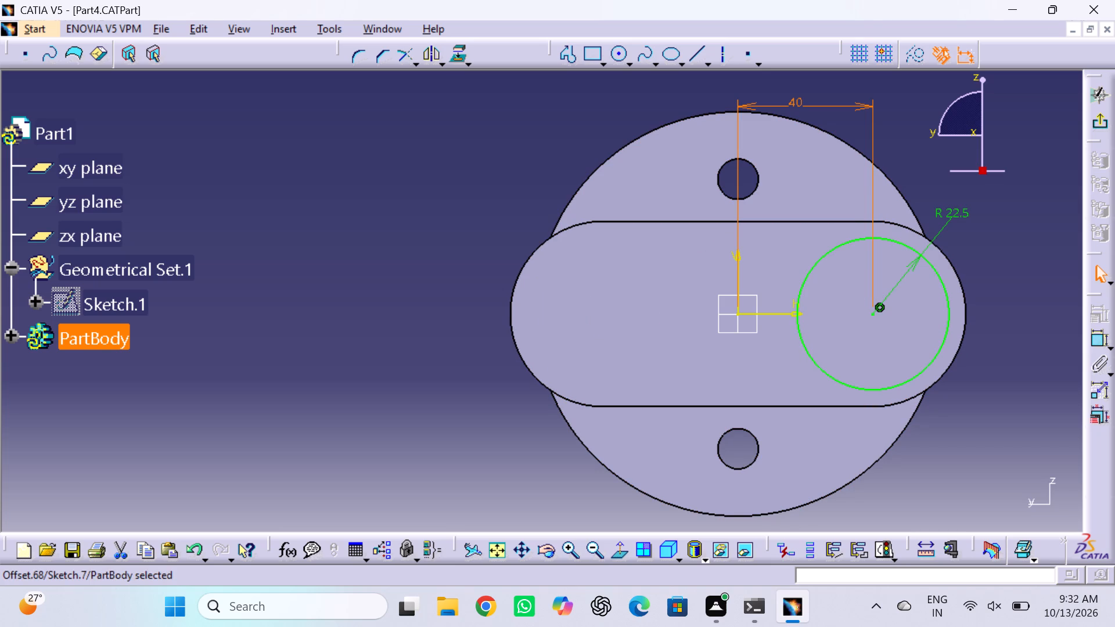
Exit the sketch and pad the offset circle 35 mm outward from the end web.
left_click(1099, 116)
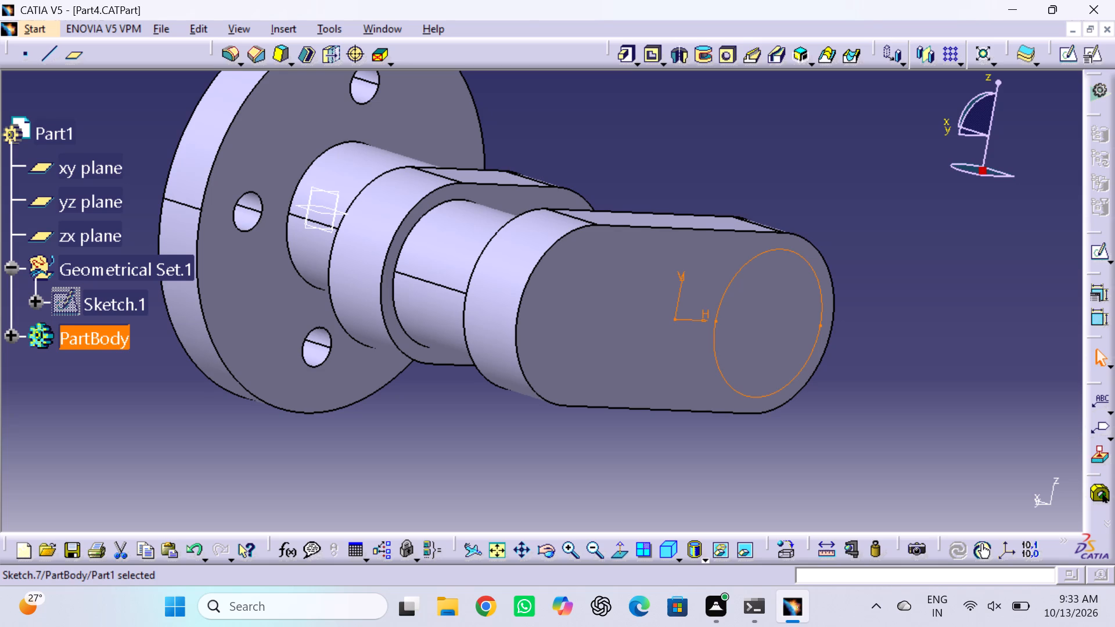
left_click(627, 57)
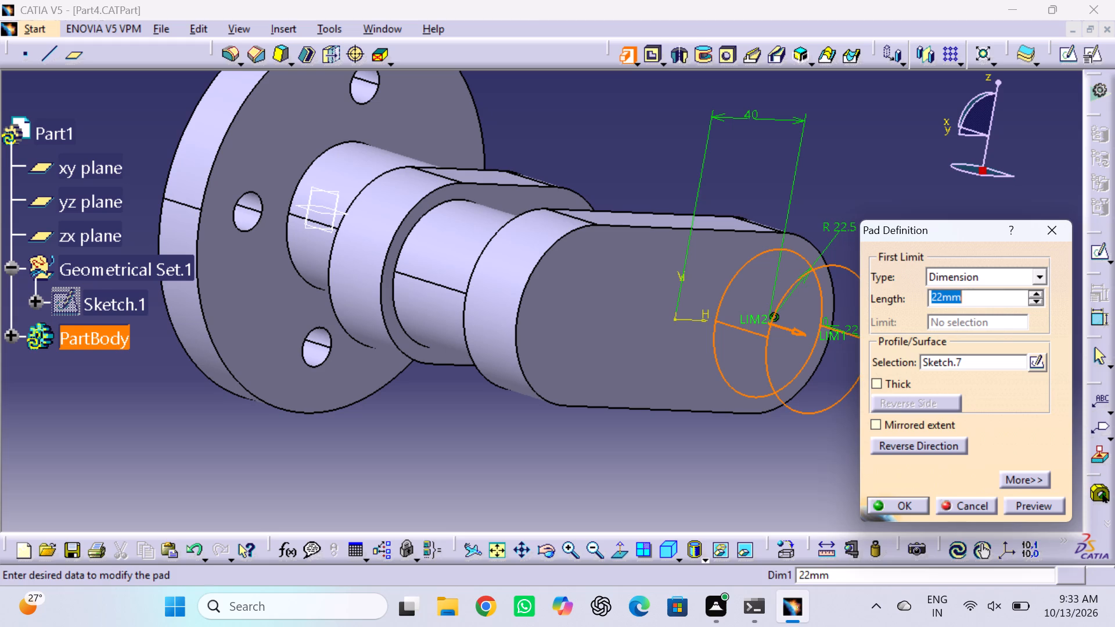
double_click(980, 296)
key("3")
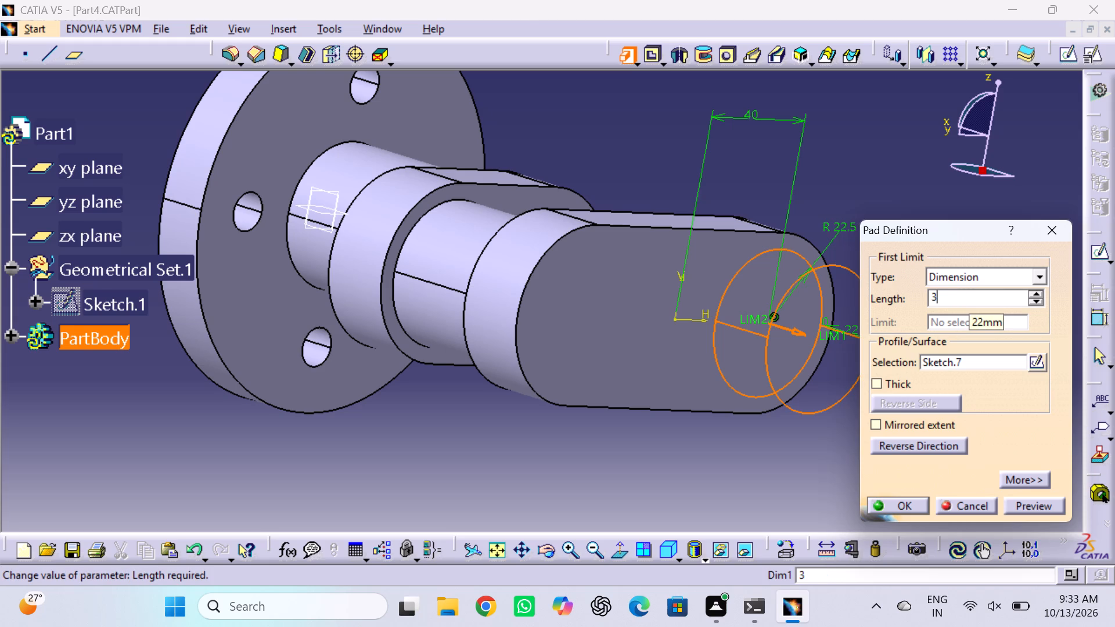
key("5")
left_click(895, 508)
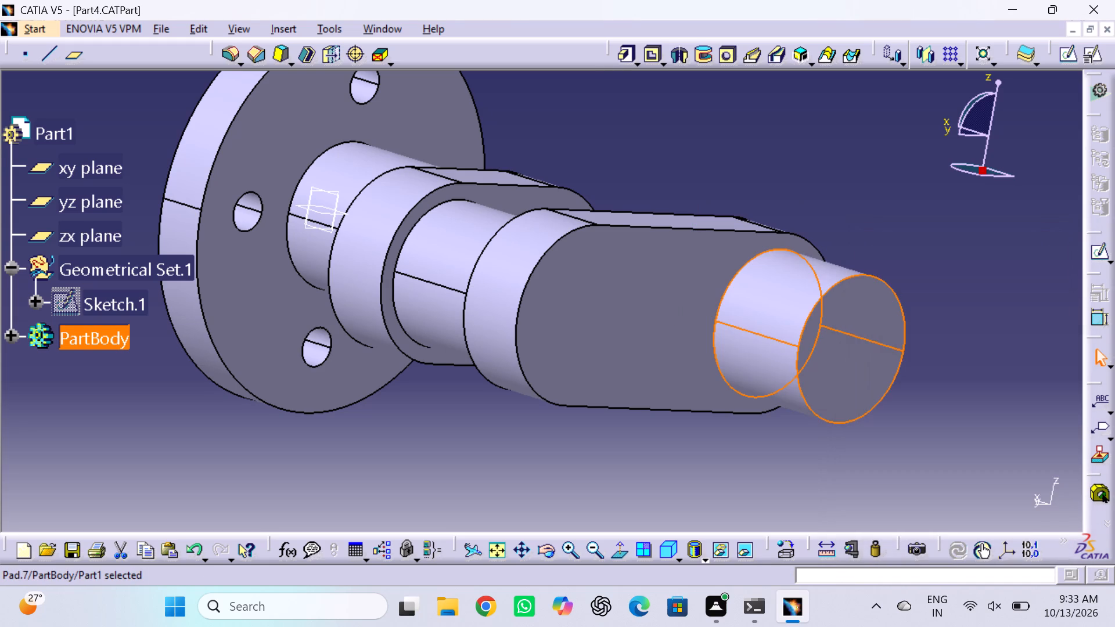
left_click(945, 339)
On the end face of the offset cylinder, sketch a circle about 33 mm in diameter, centred on the positive H axis about 39.5 mm from the origin.
left_click(861, 348)
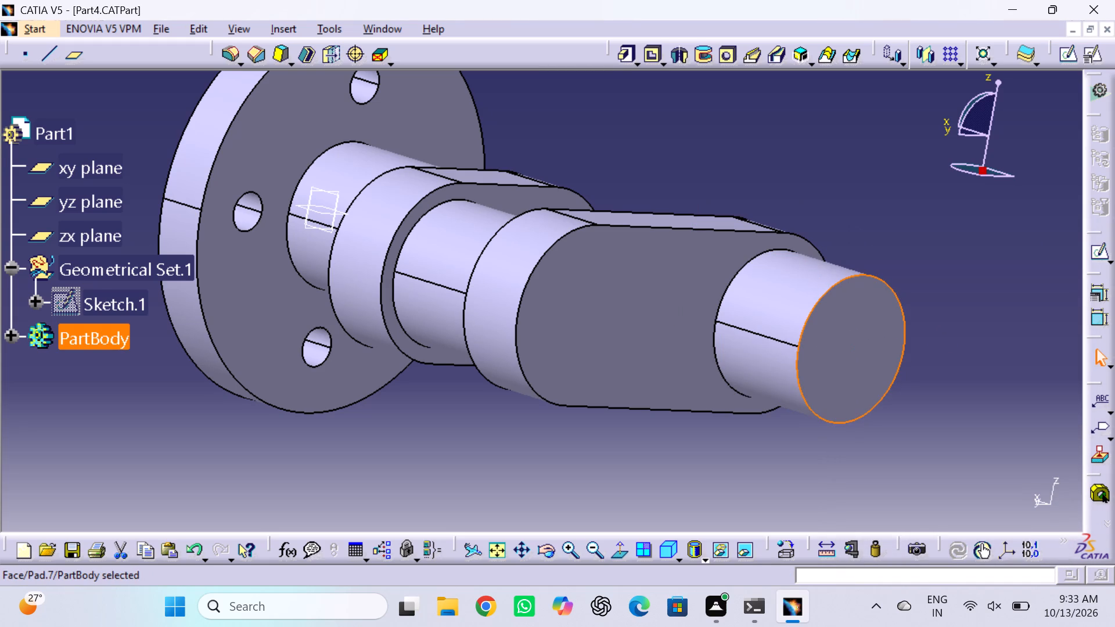
left_click(1065, 54)
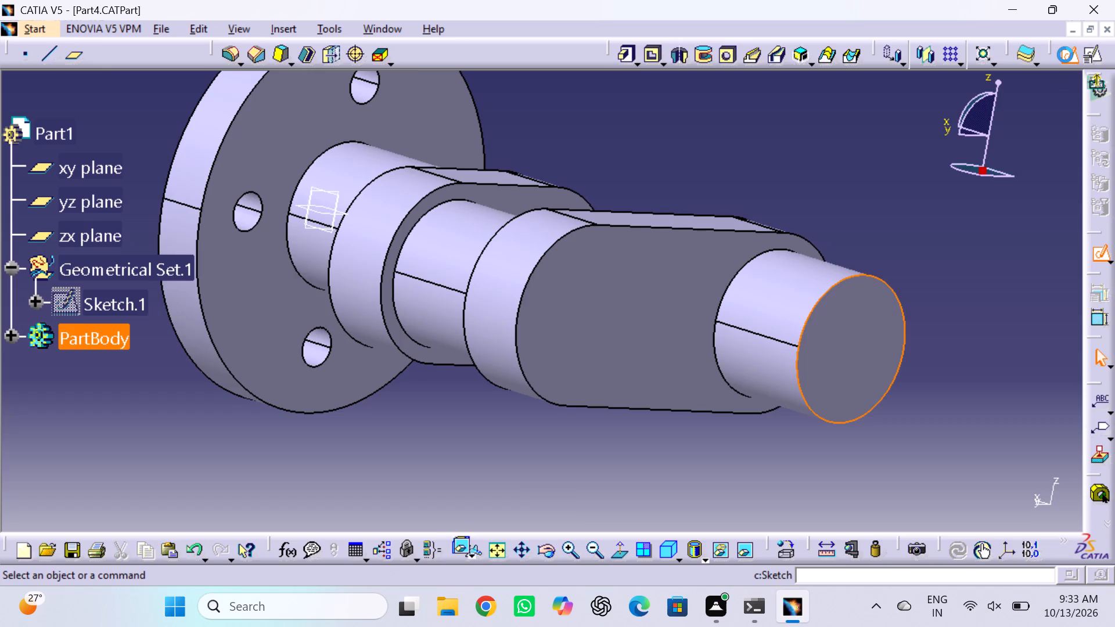
middle_click_drag(564, 262, 563, 262)
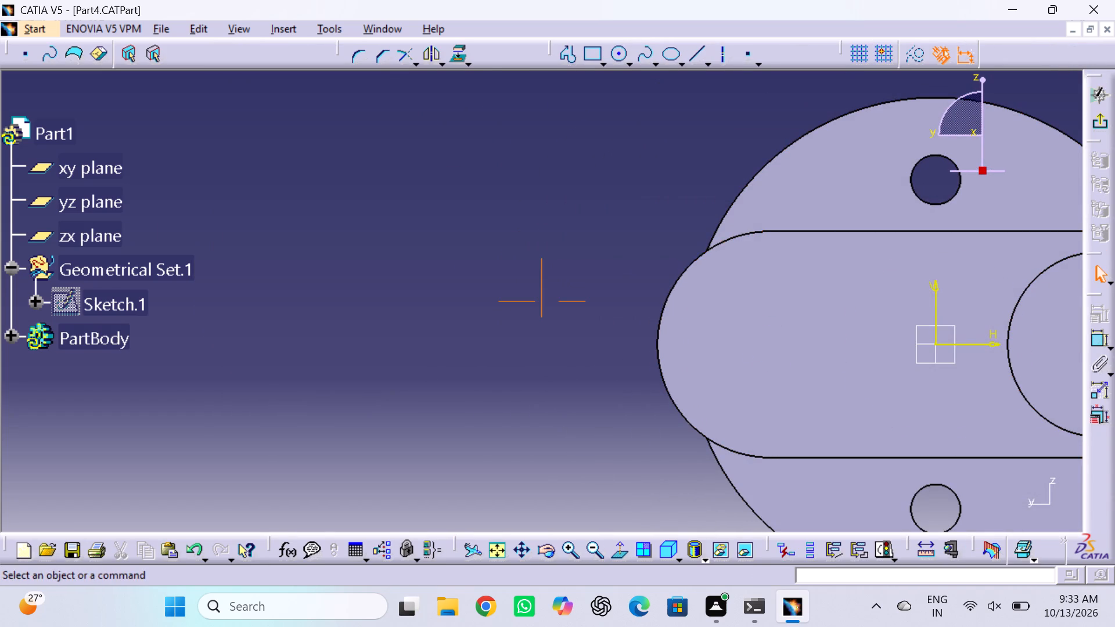
middle_click_drag(563, 262, 357, 237)
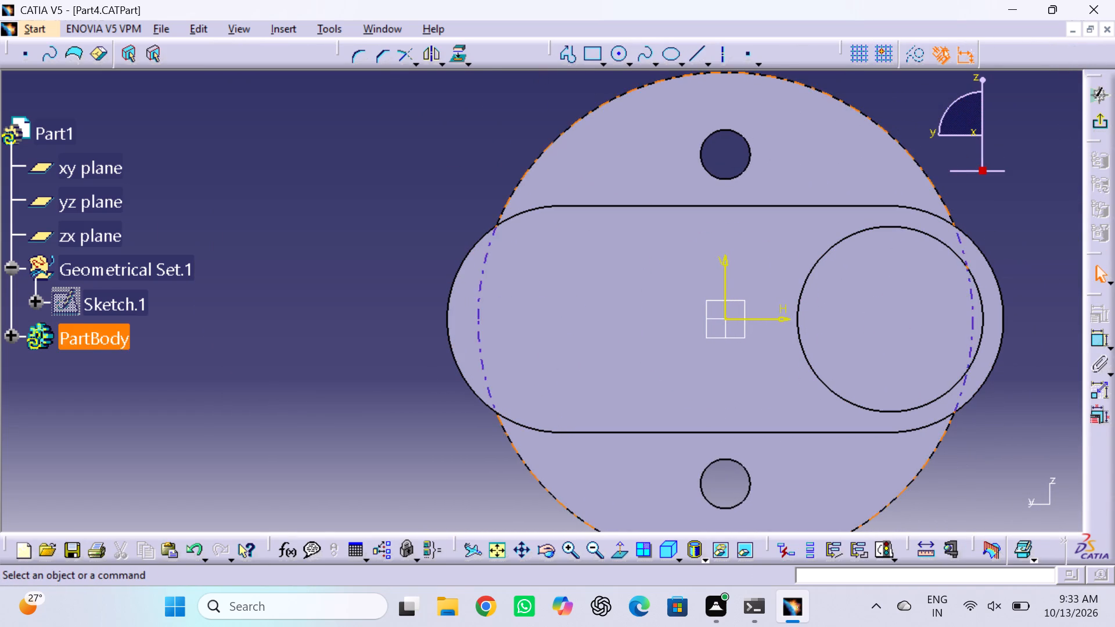
left_click(621, 53)
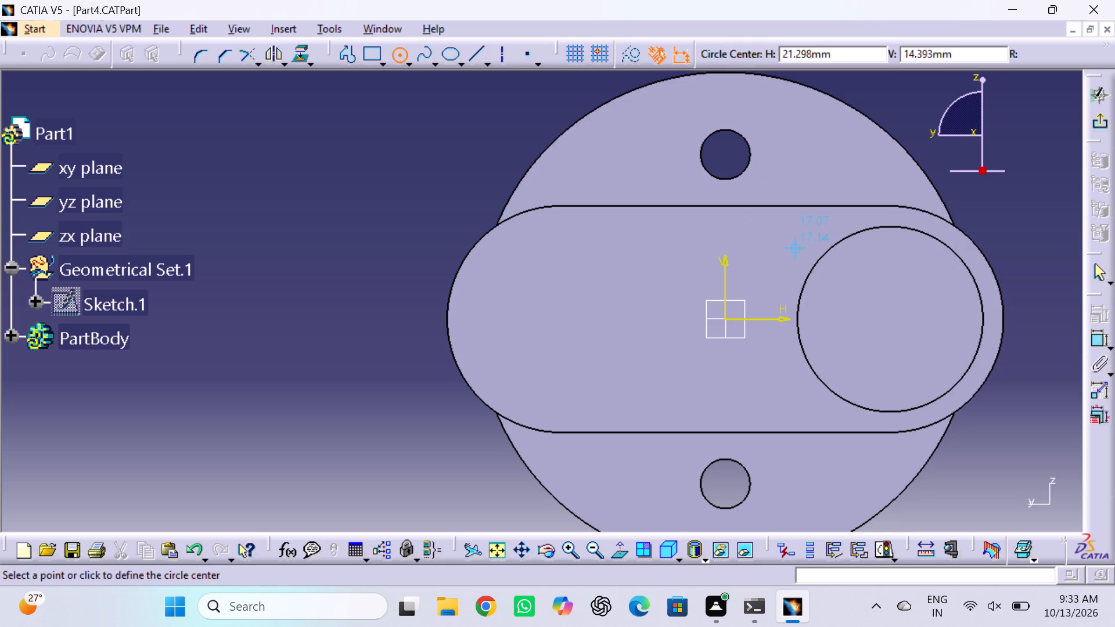
left_click(888, 318)
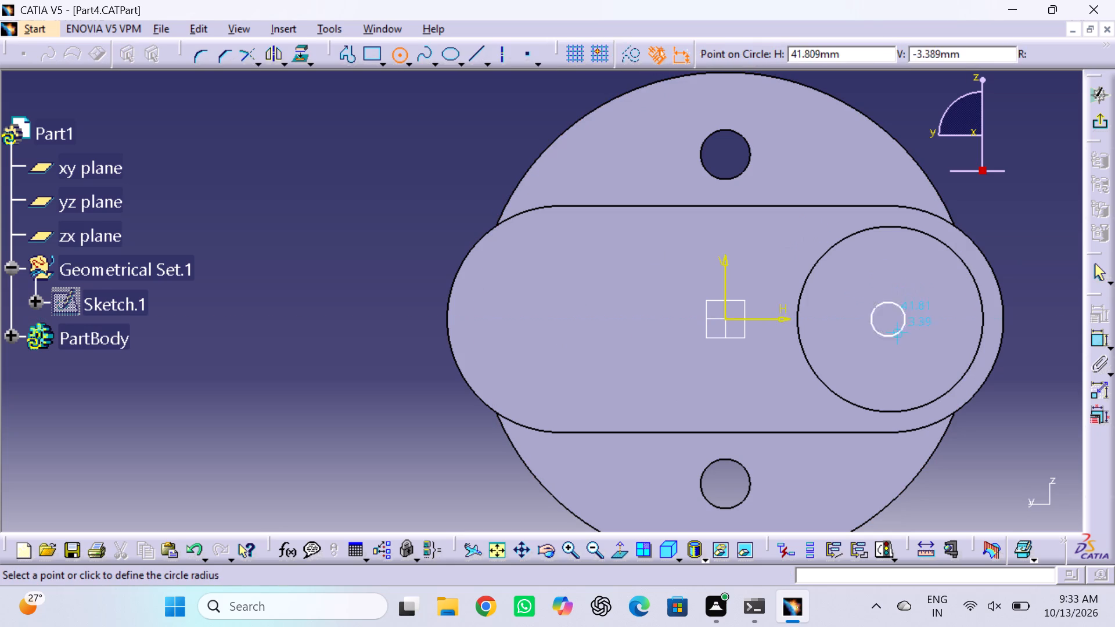
left_click(920, 380)
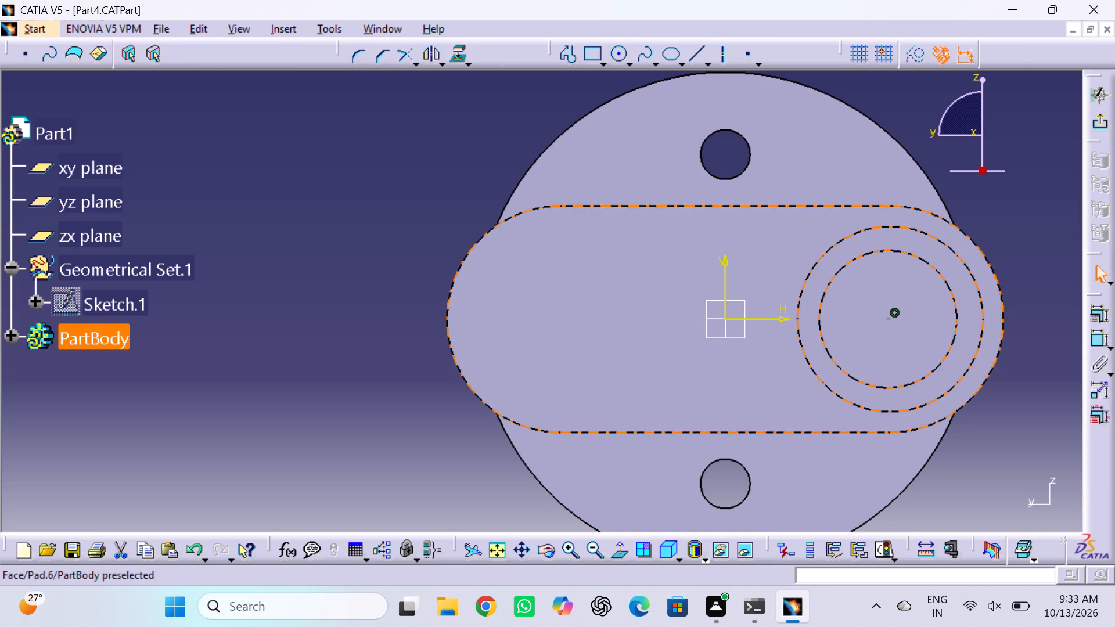
Dimension the new circle's radius and set it to 27.5 mm.
left_click(1096, 340)
double_click(1096, 340)
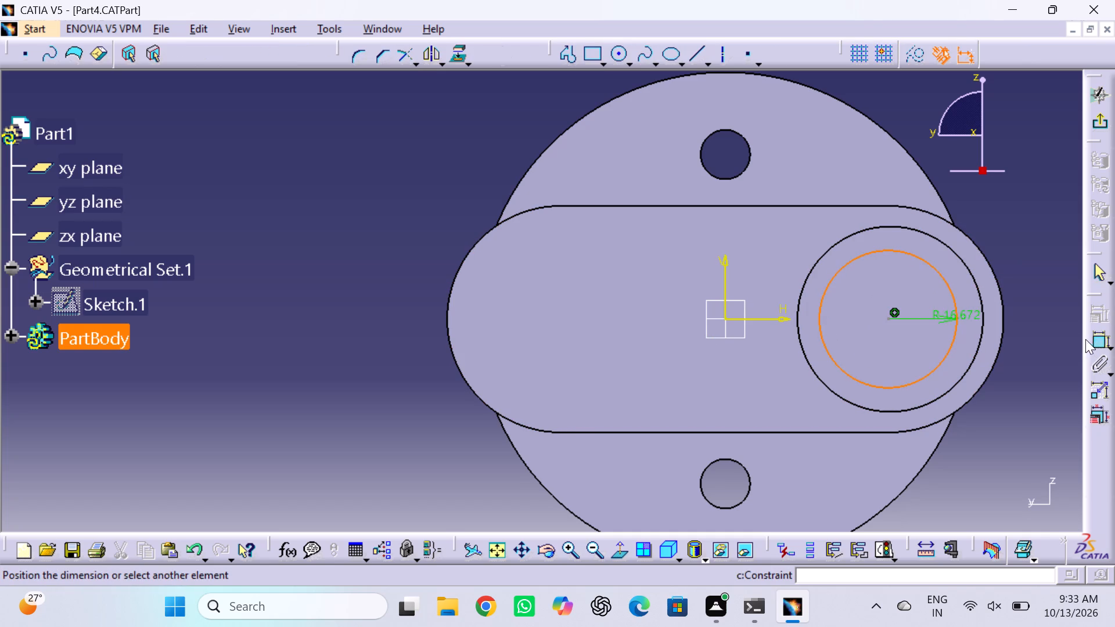
left_click(1028, 223)
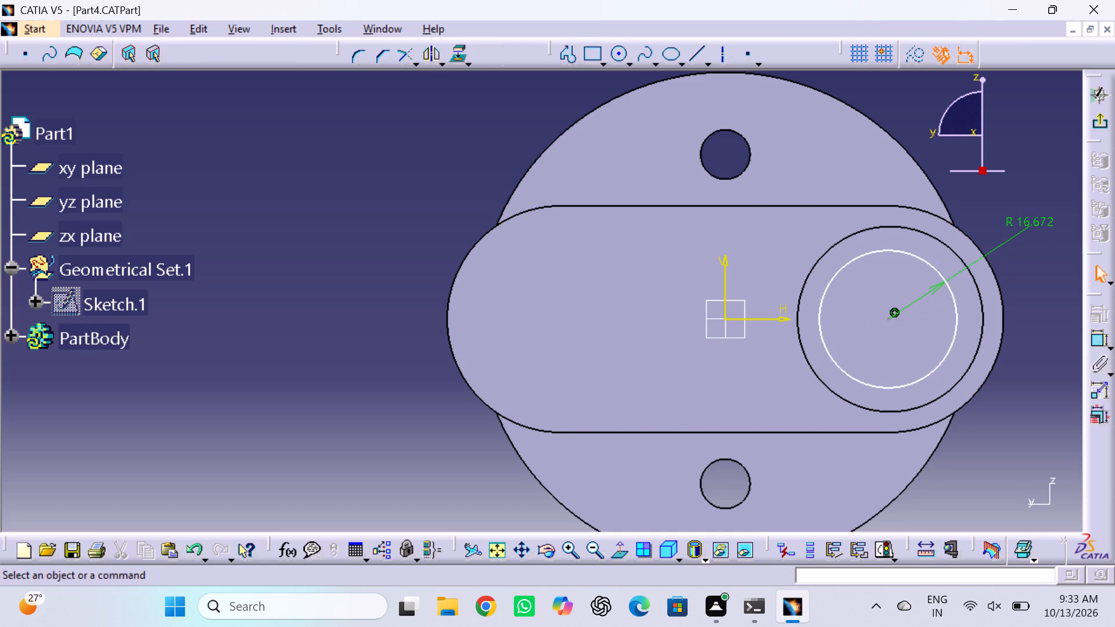
double_click(1028, 223)
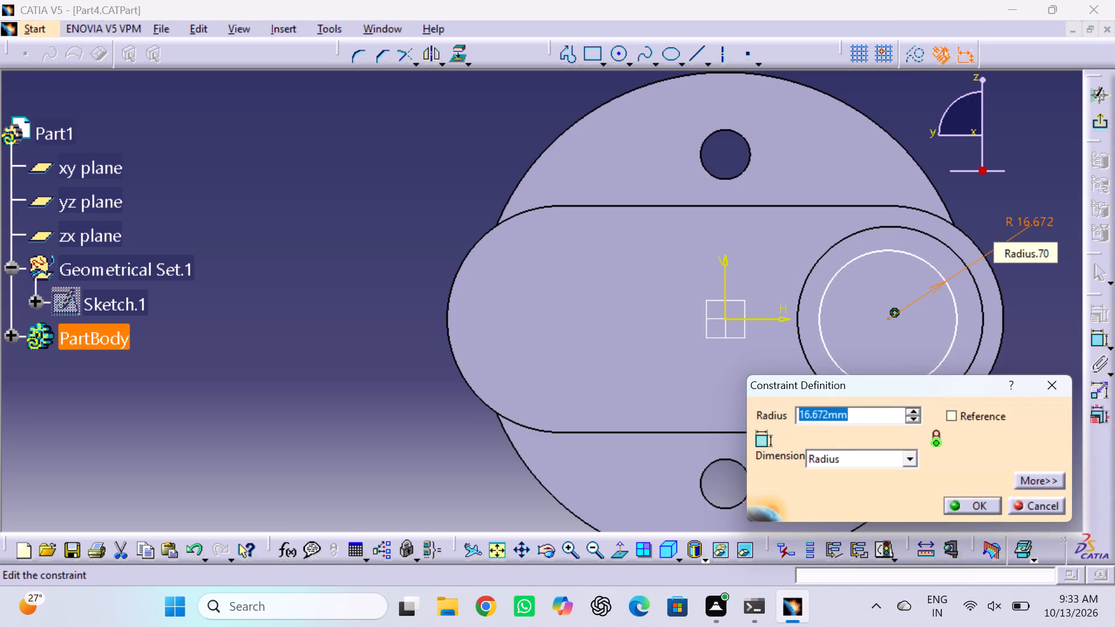
key("2")
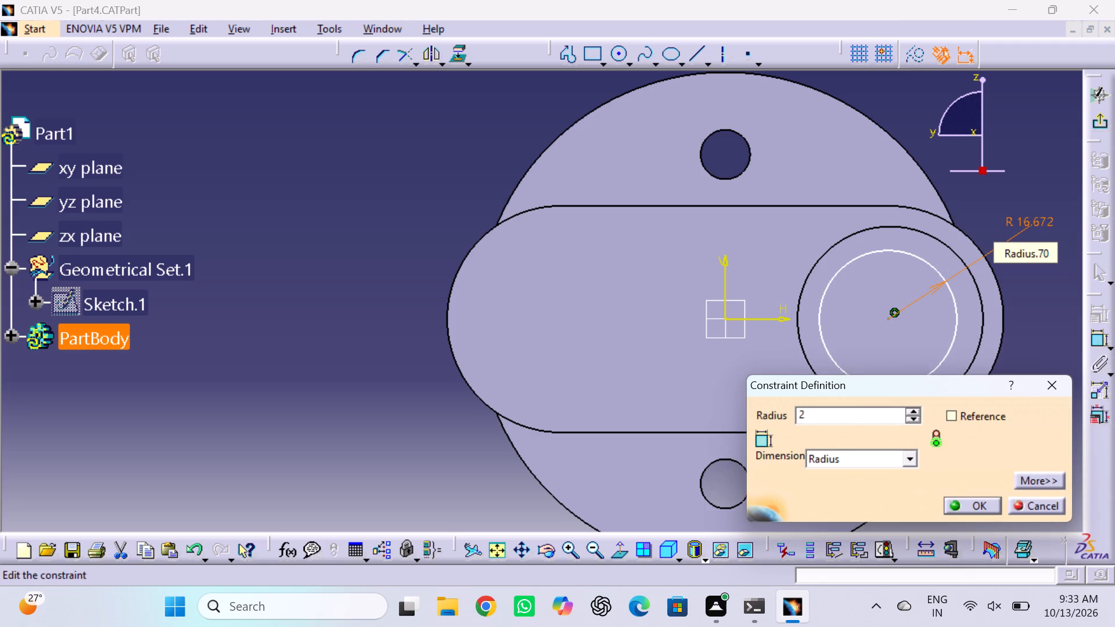
key("7")
key("period")
key("5")
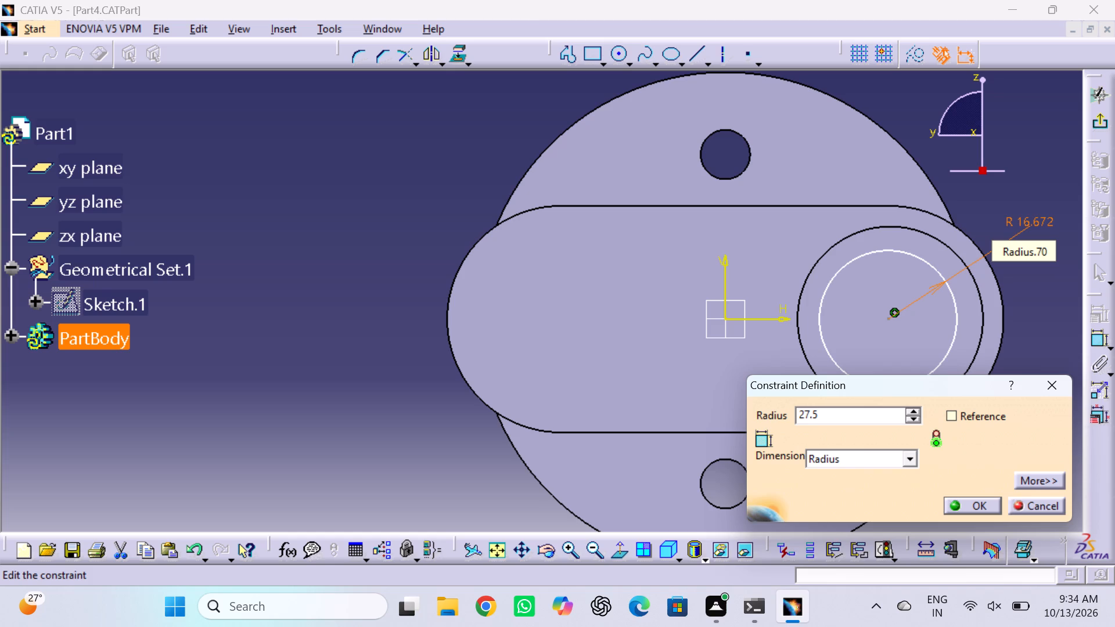
key("Return")
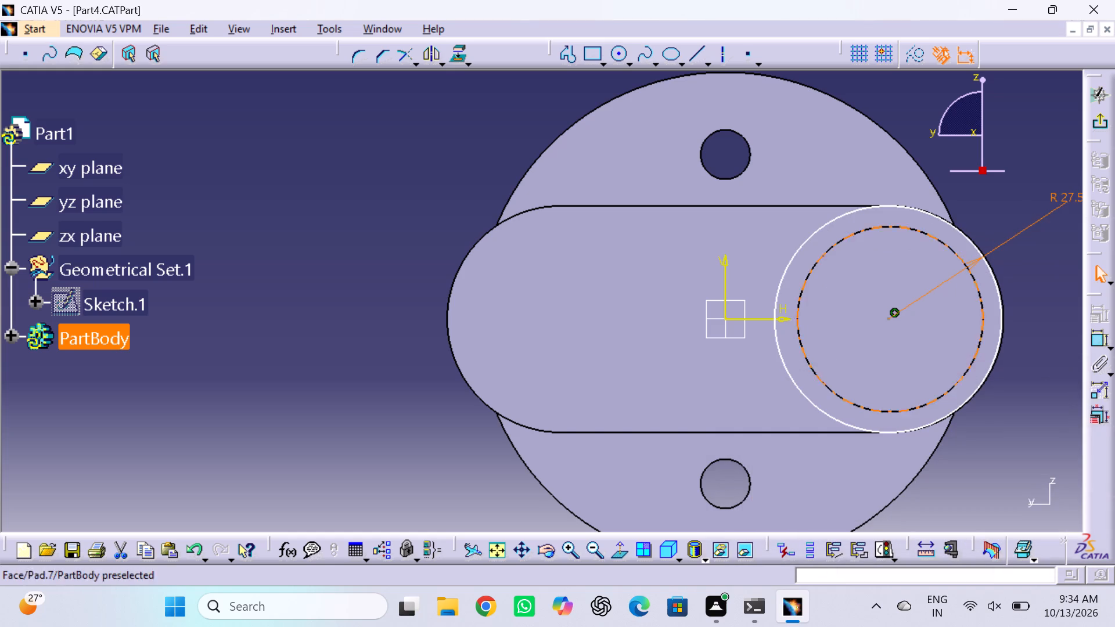
Dimension the horizontal distance from the origin to the 27.5 mm radius circle's centre and set it to 40 mm.
left_click(723, 319)
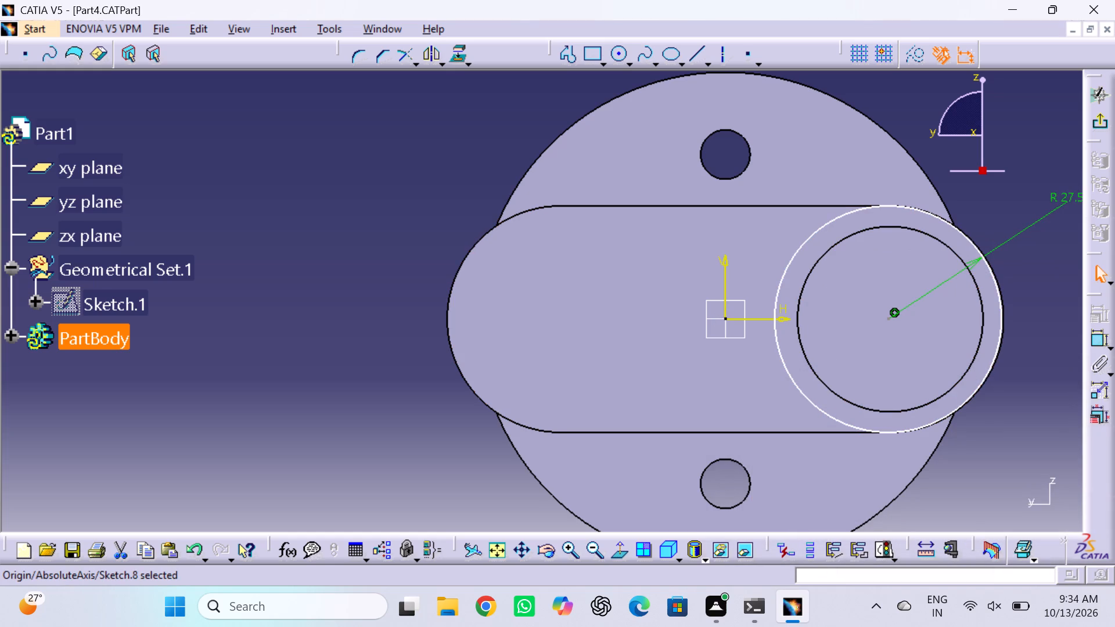
left_click(1099, 336)
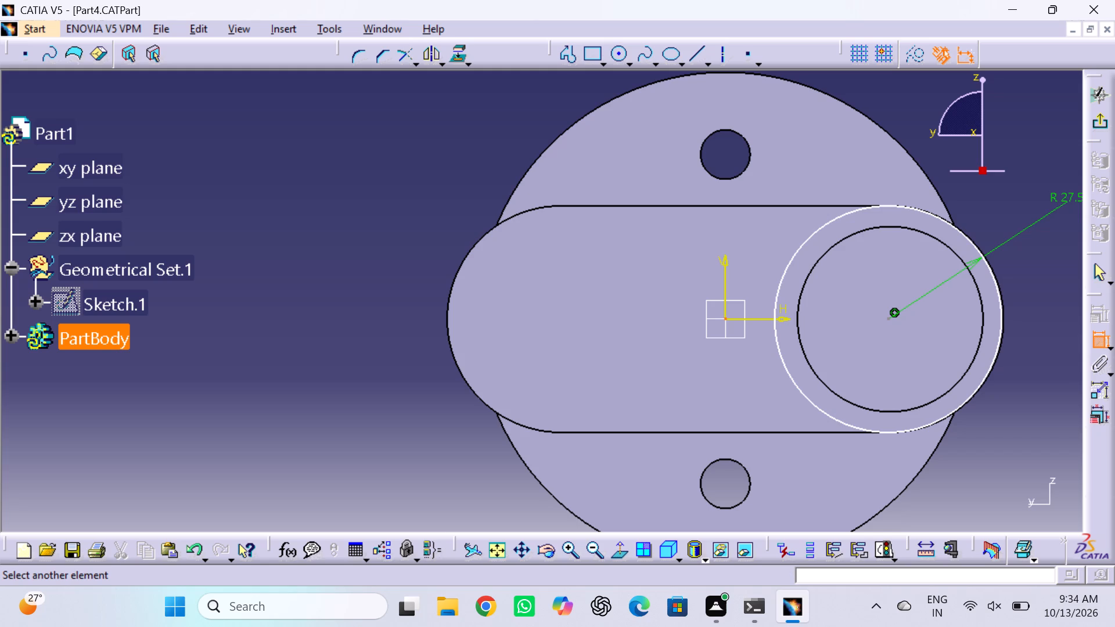
left_click(889, 318)
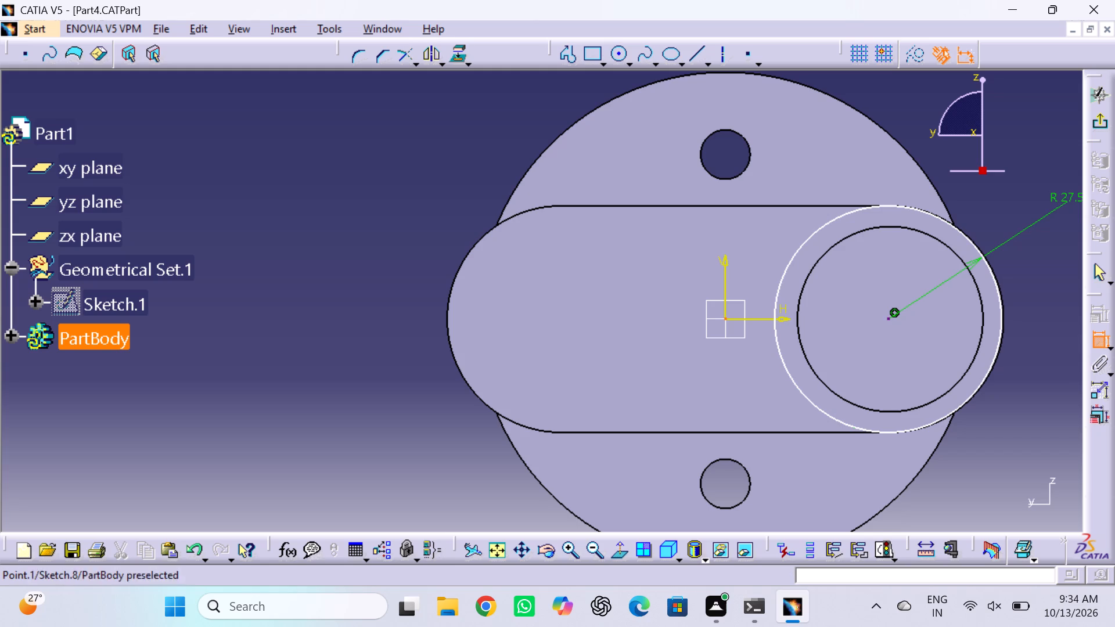
double_click(794, 130)
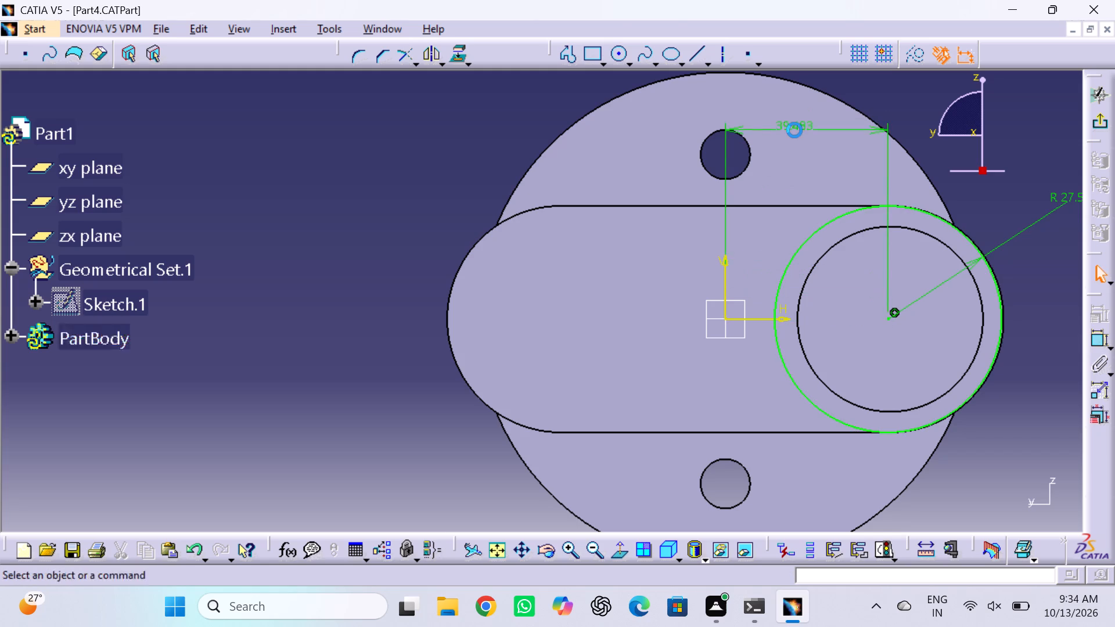
double_click(790, 126)
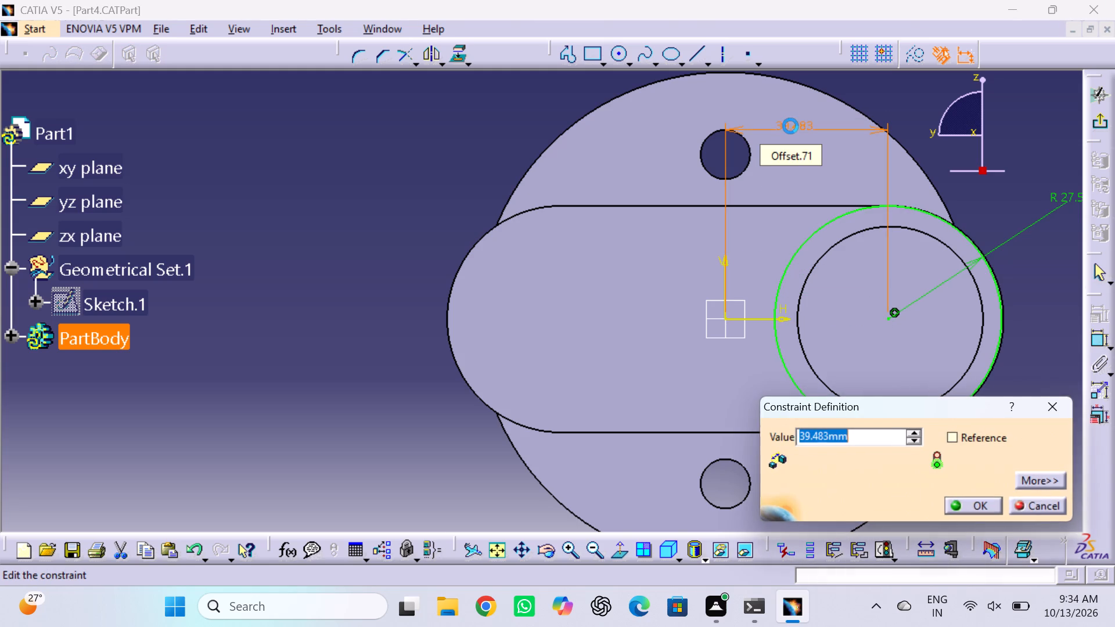
type("40")
key("Return")
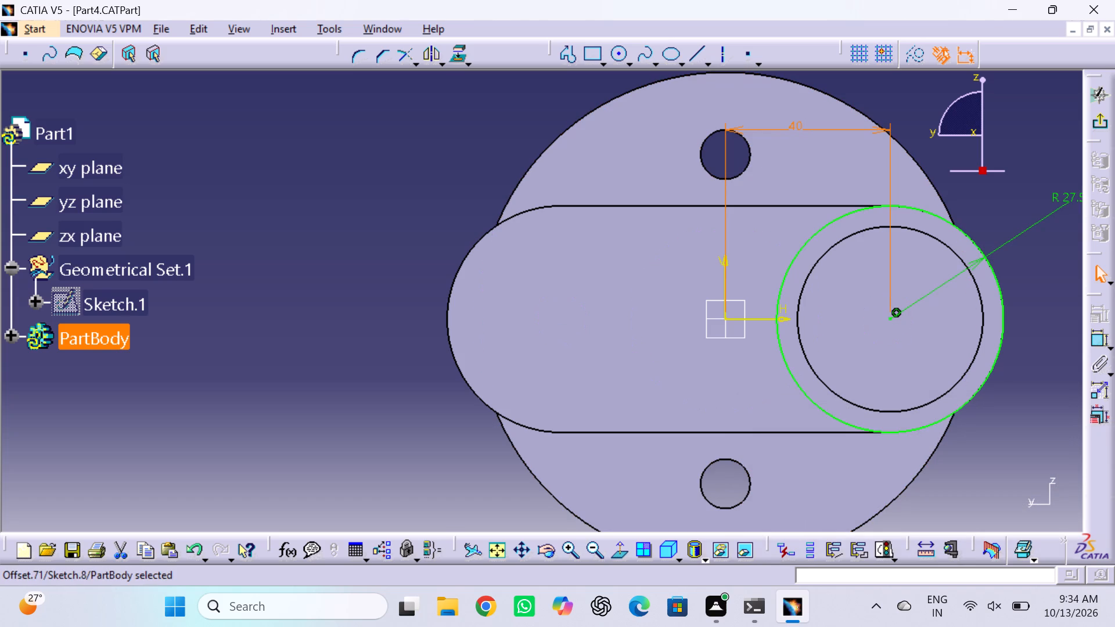
Sketch a profile from the 27.5 mm radius circle's lowest point: about 69 mm horizontally past the origin, then about 55 mm vertically up.
double_click(569, 50)
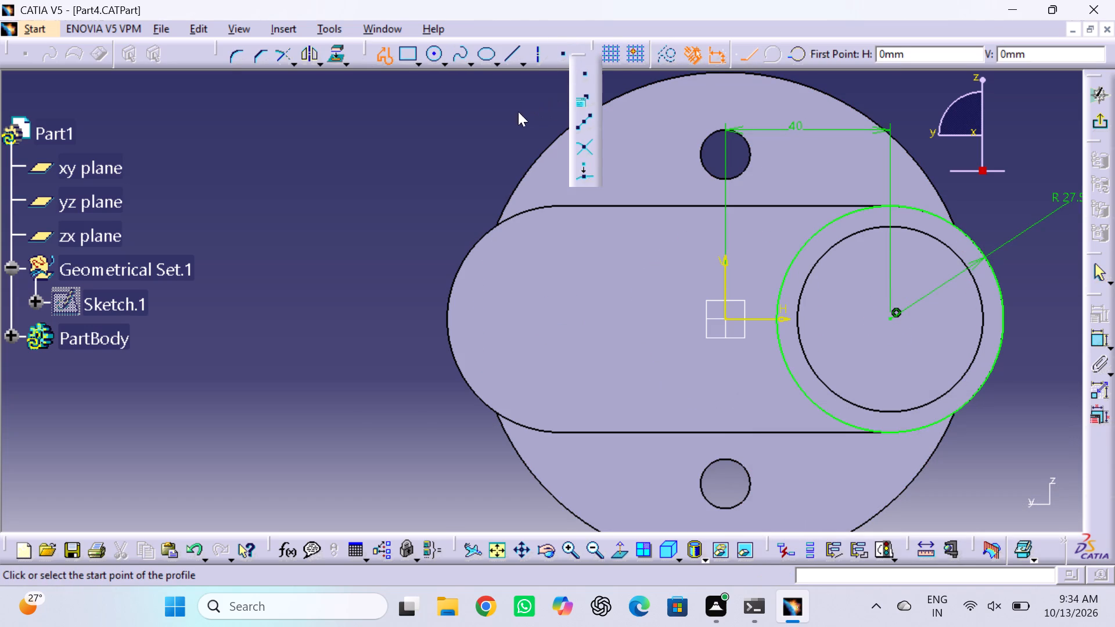
left_click(492, 113)
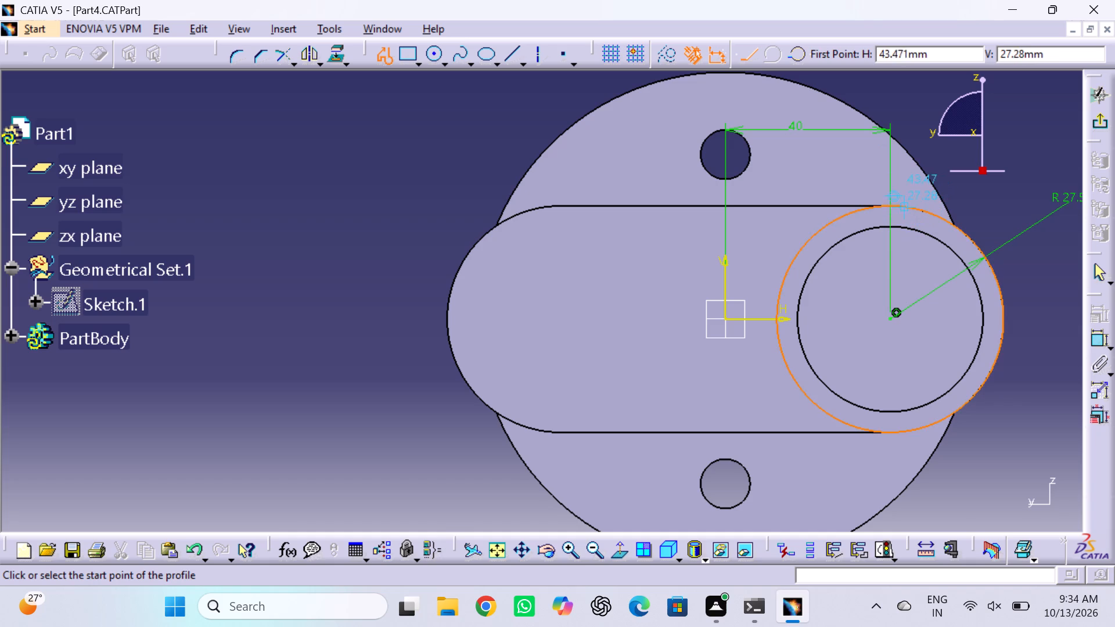
left_click(891, 433)
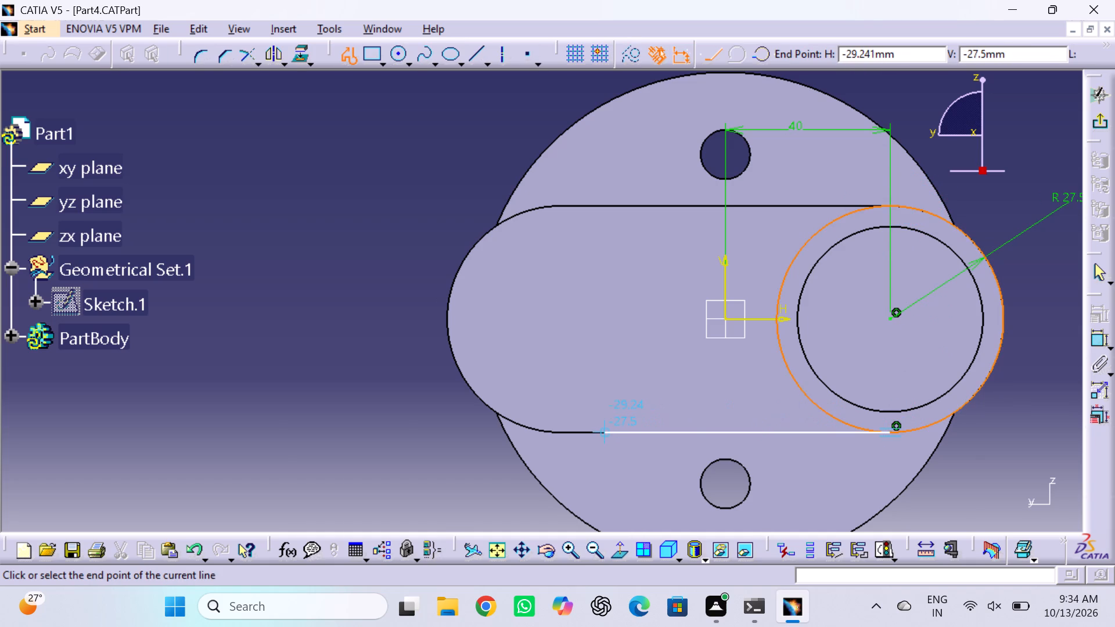
left_click(605, 431)
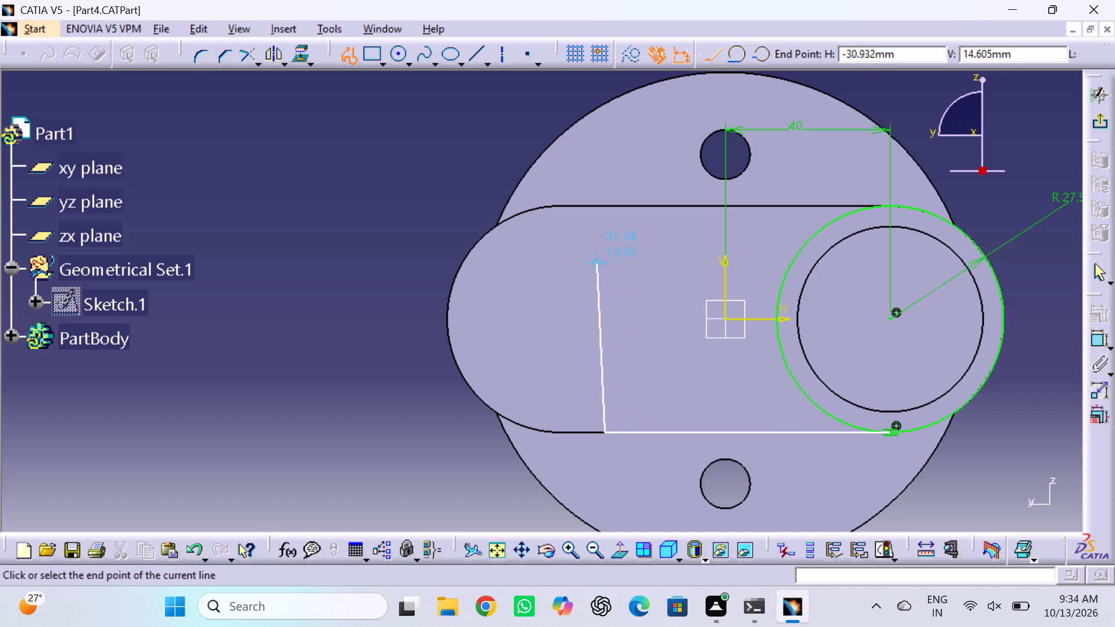
left_click(607, 204)
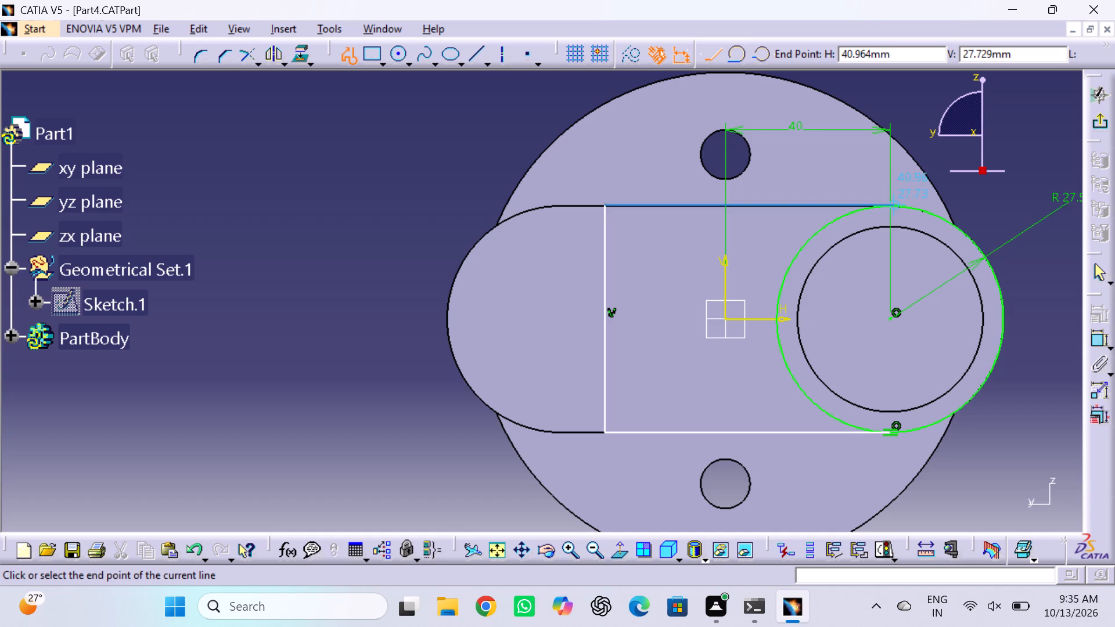
key("Escape")
key("Escape")
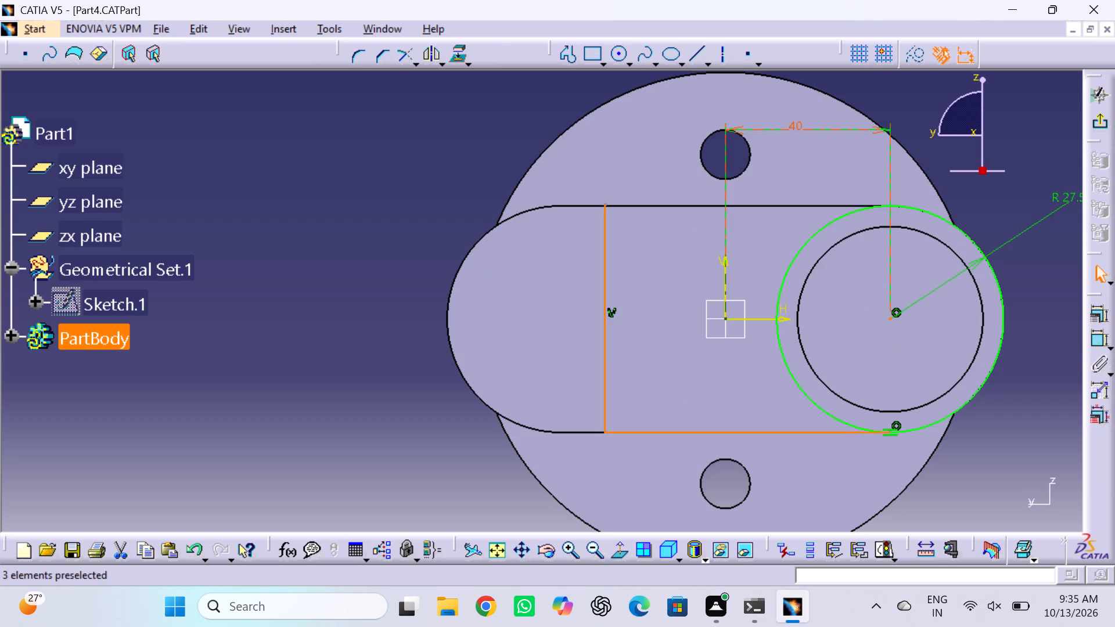
Delete the 40 mm horizontal dimension between the origin and the circle's centre.
left_click_drag(803, 123, 818, 331)
left_click(818, 331)
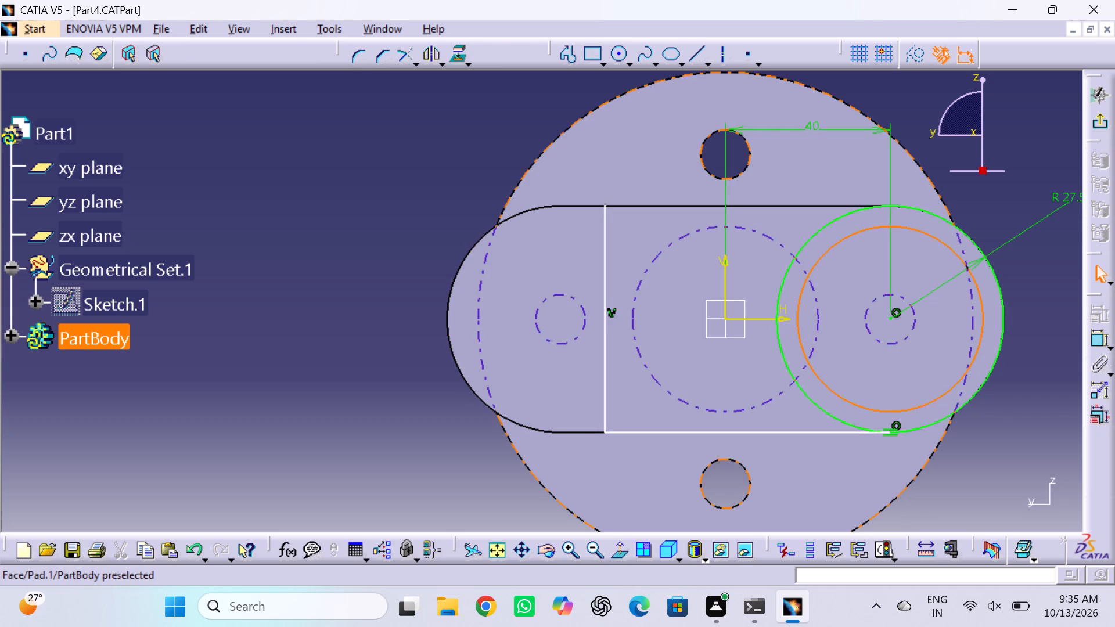
left_click(810, 128)
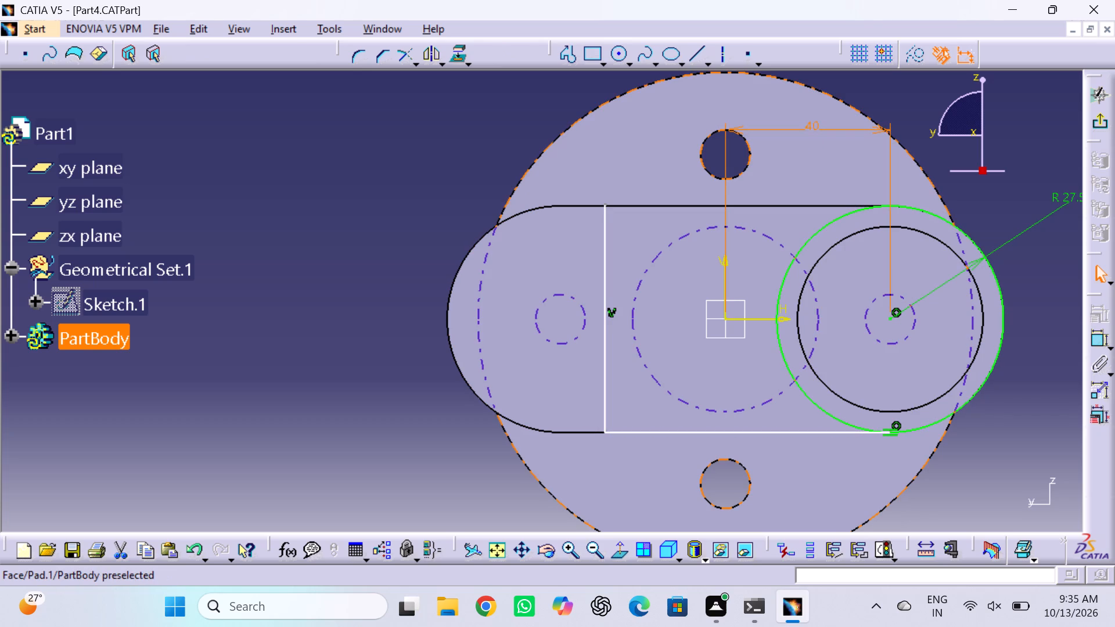
key("Delete")
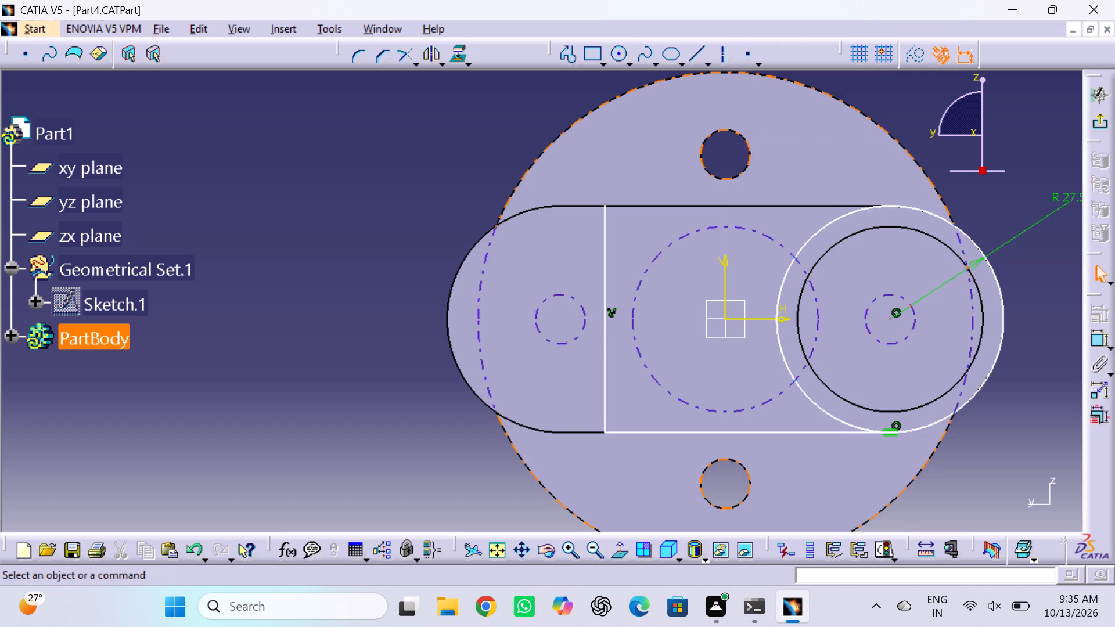
Sketch a closing line about 69 mm long from the circle's highest point to the vertical line's upper end.
left_click(569, 53)
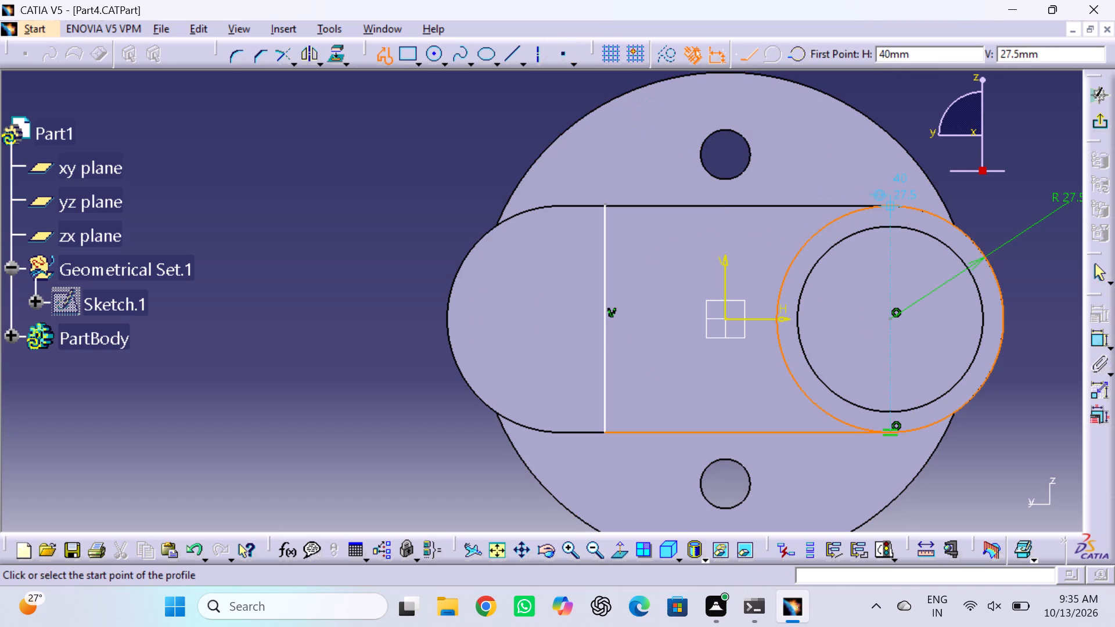
triple_click(892, 207)
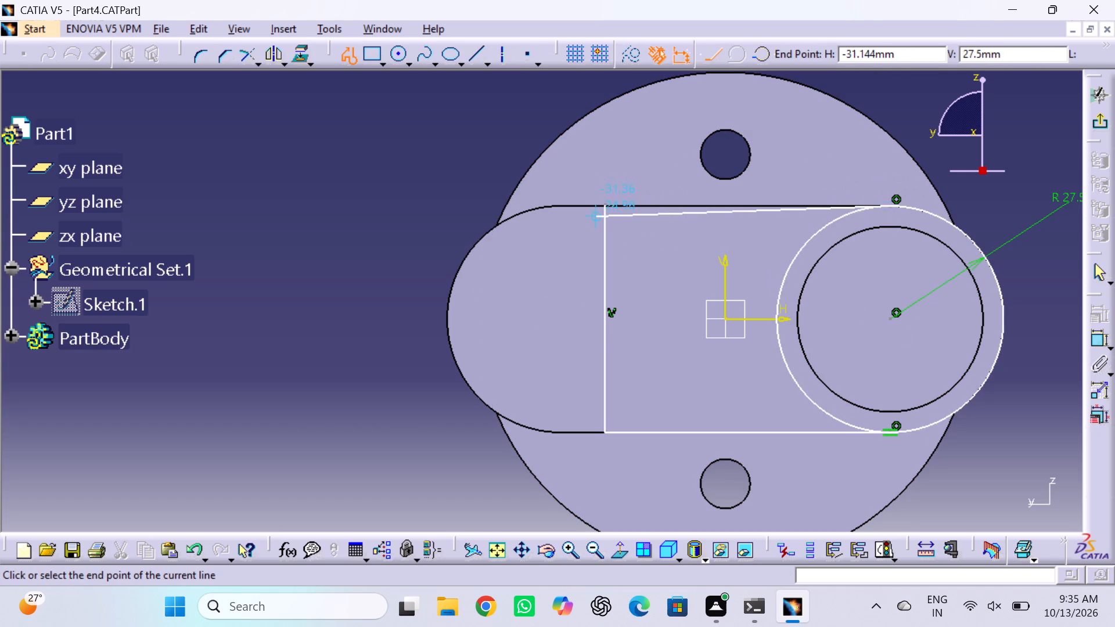
left_click(607, 207)
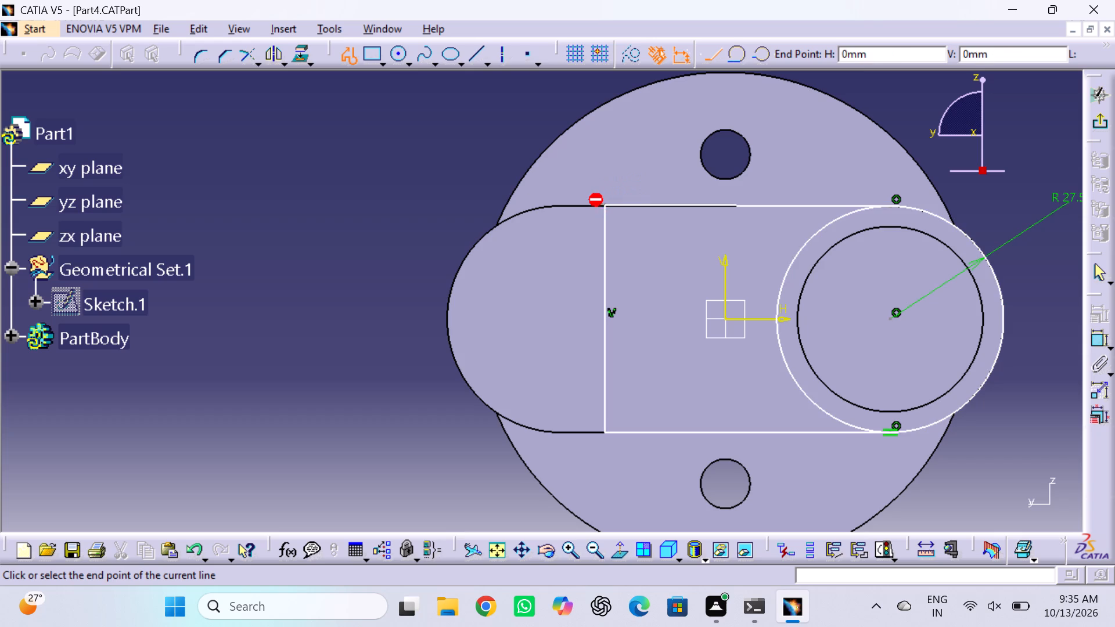
left_click(1096, 269)
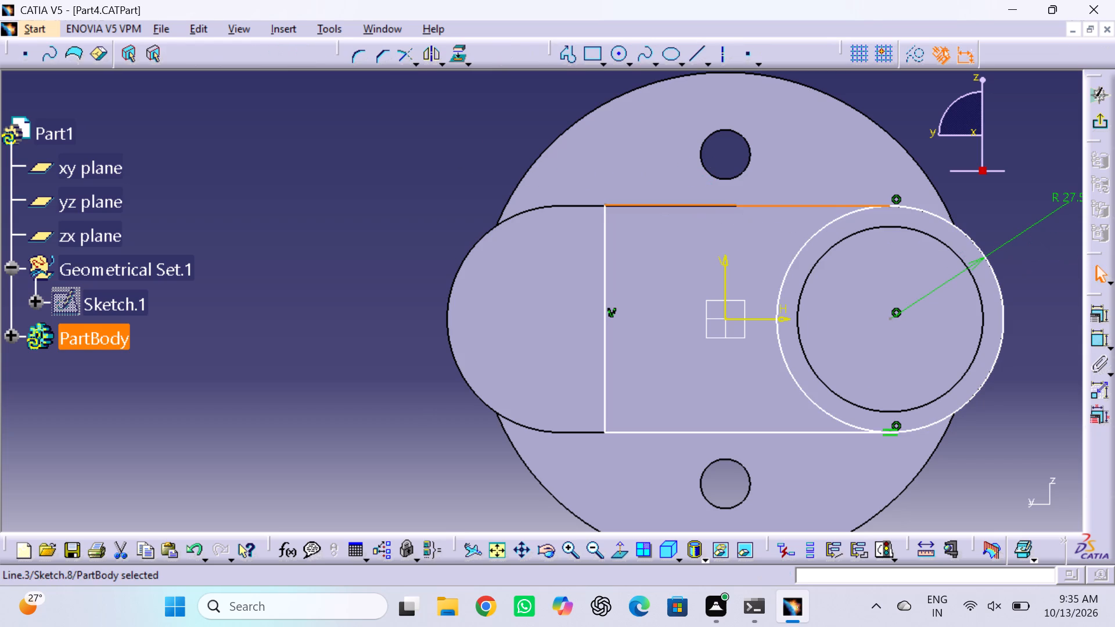
left_click(1003, 206)
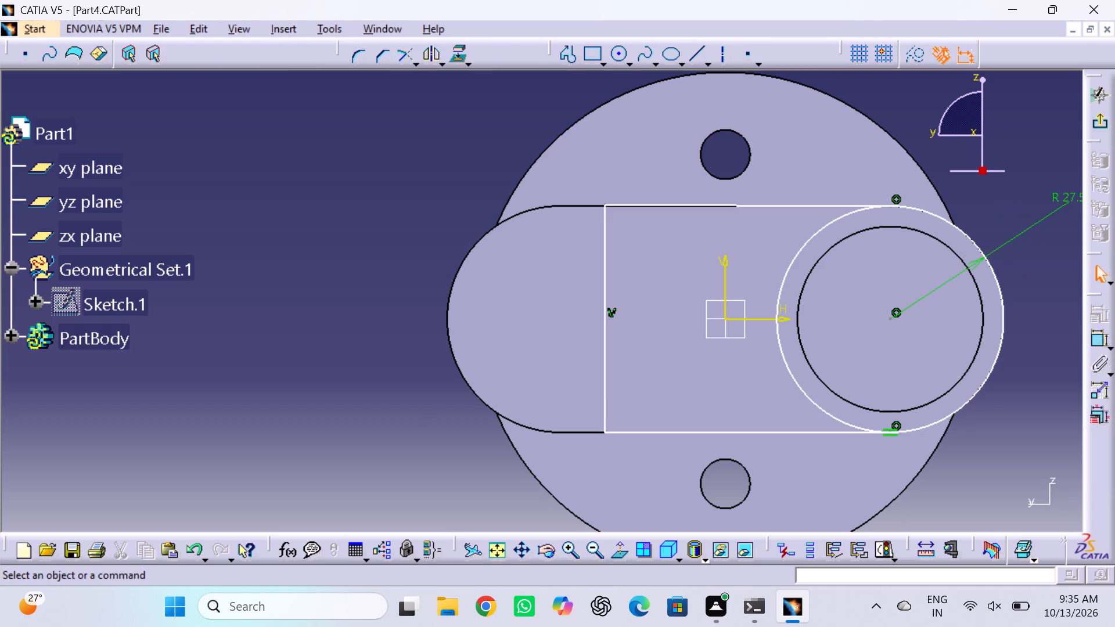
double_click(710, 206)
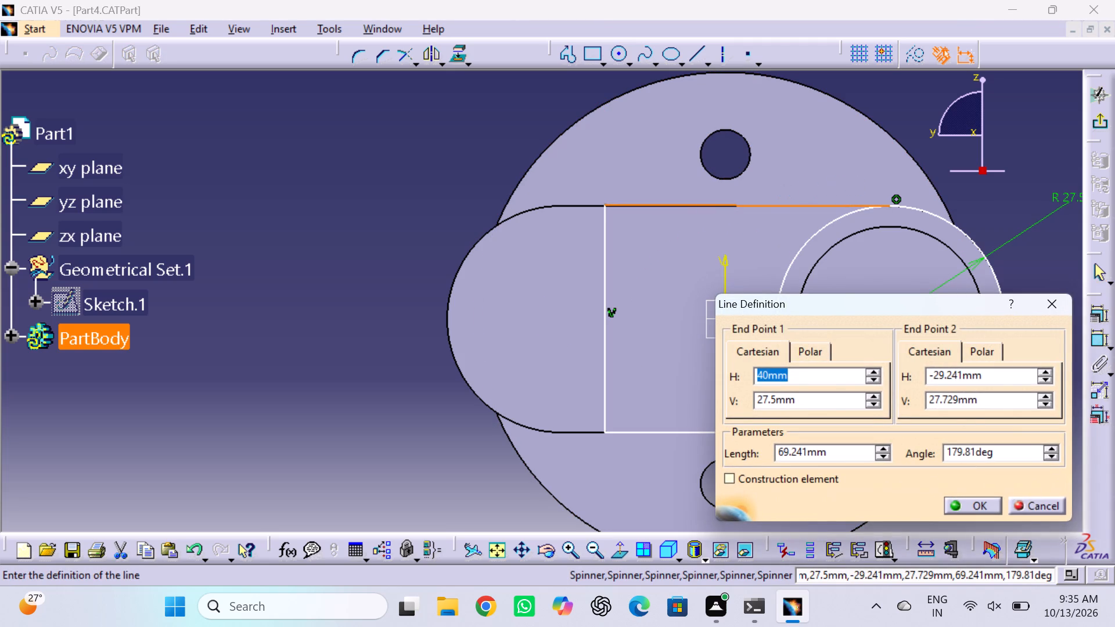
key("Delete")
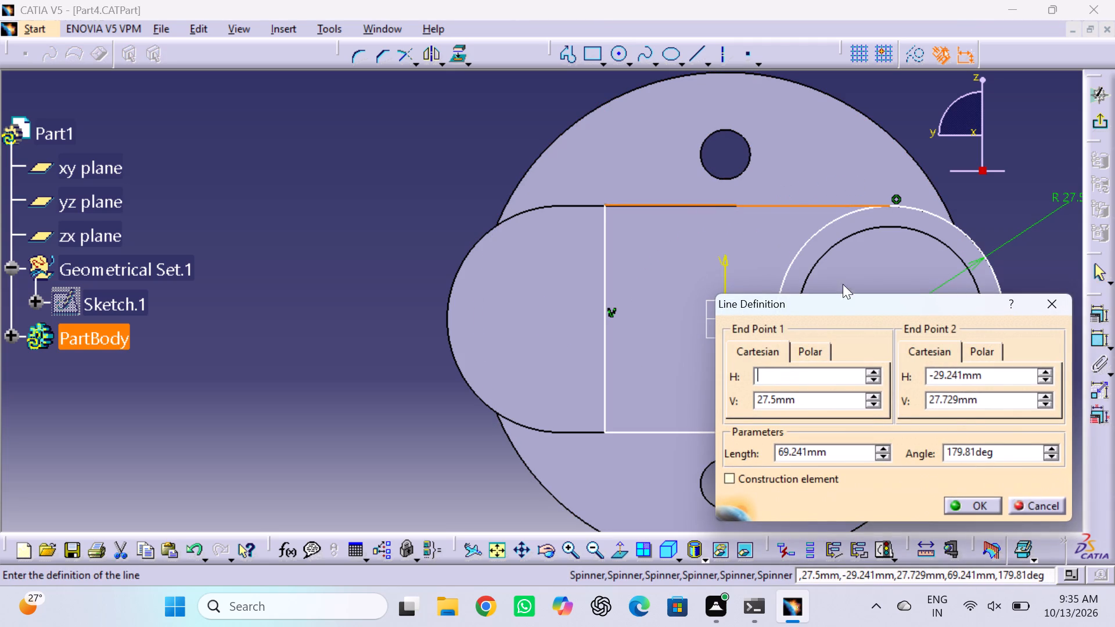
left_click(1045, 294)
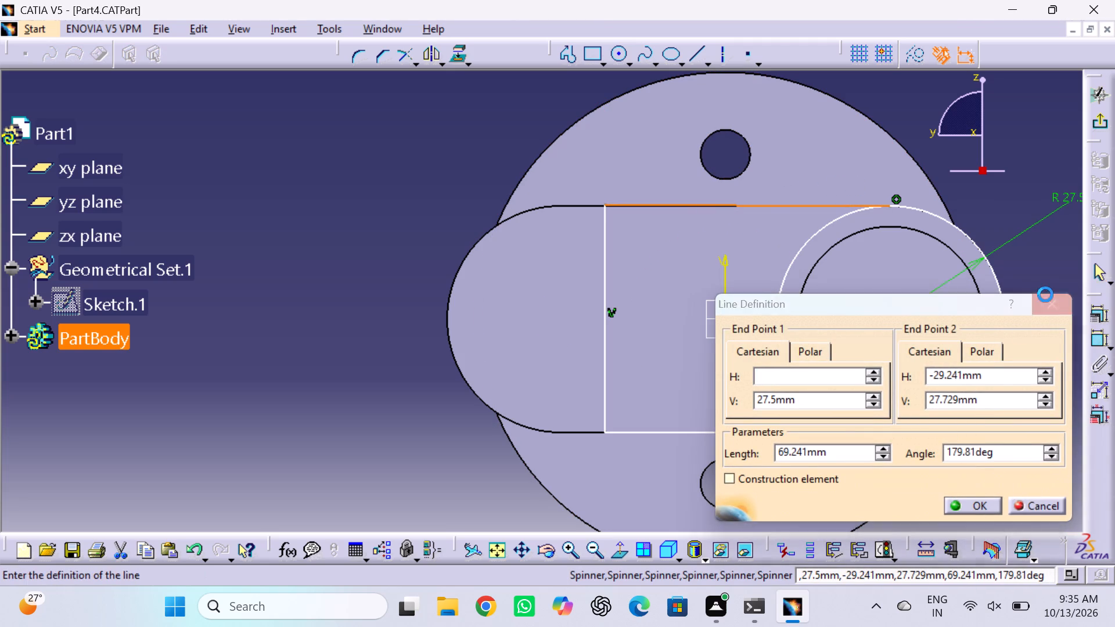
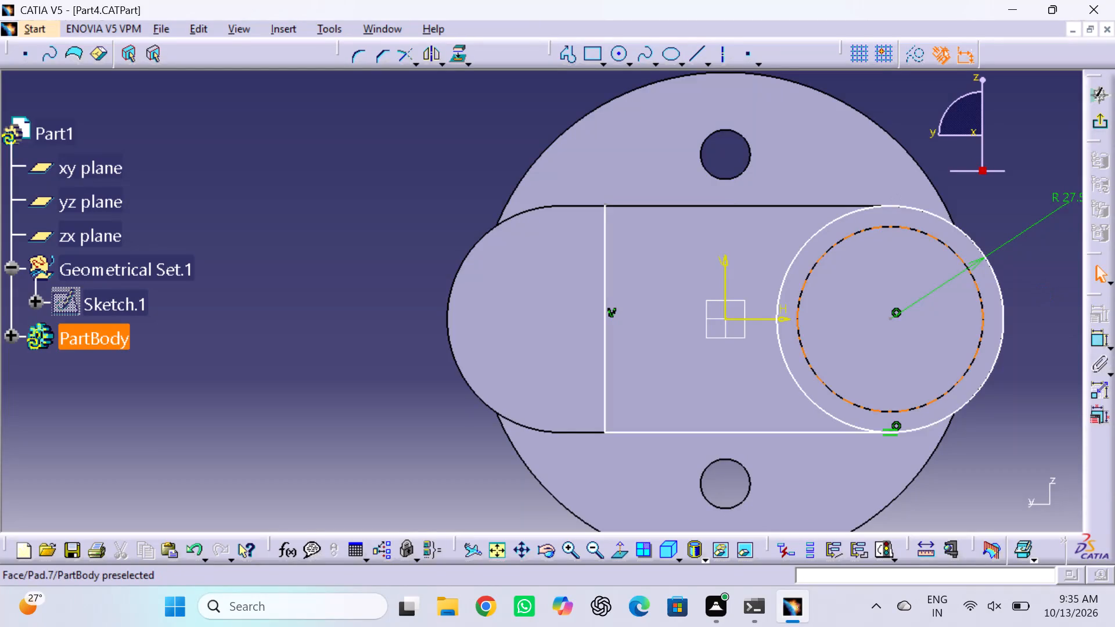
Sketch a horizontal line about 69 mm long from the vertical line's upper end to the 27.5 mm radius circle's highest point.
left_click(565, 51)
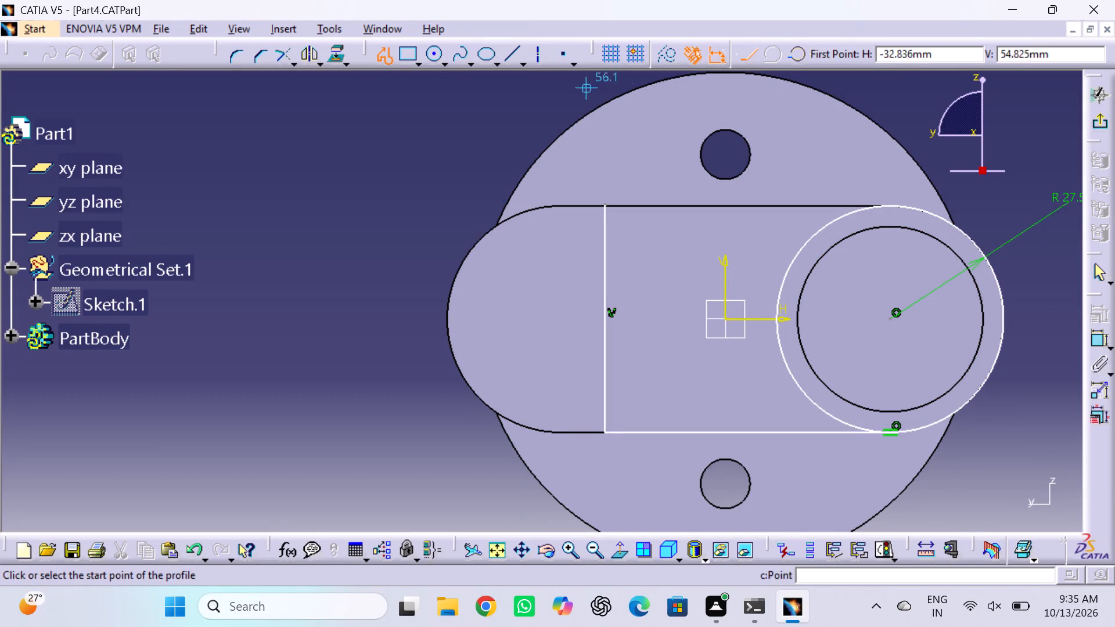
left_click(605, 207)
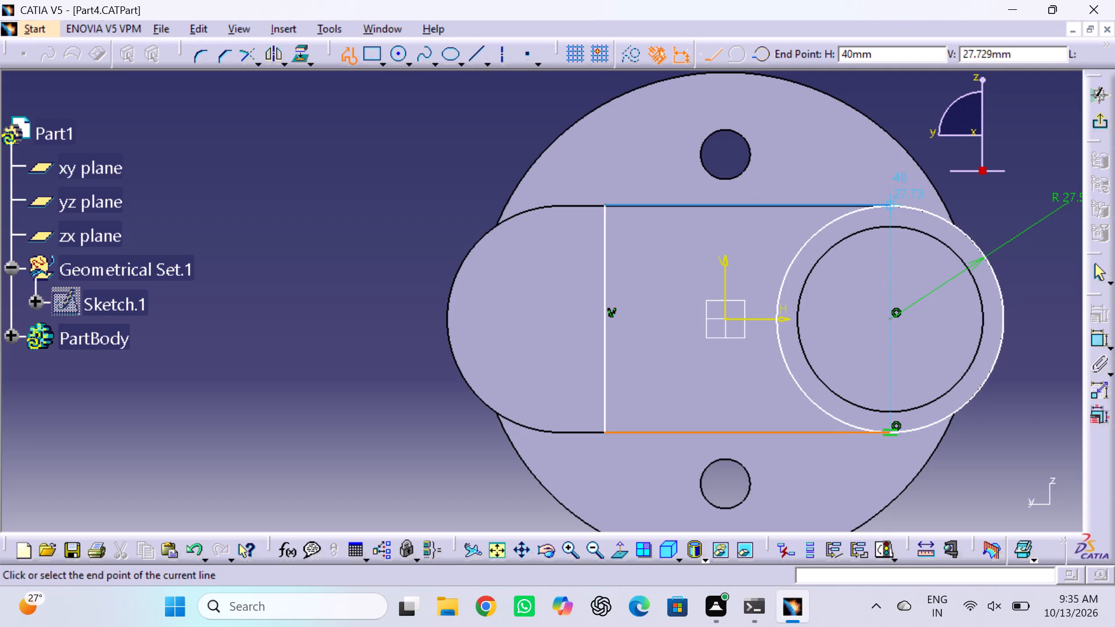
left_click(890, 200)
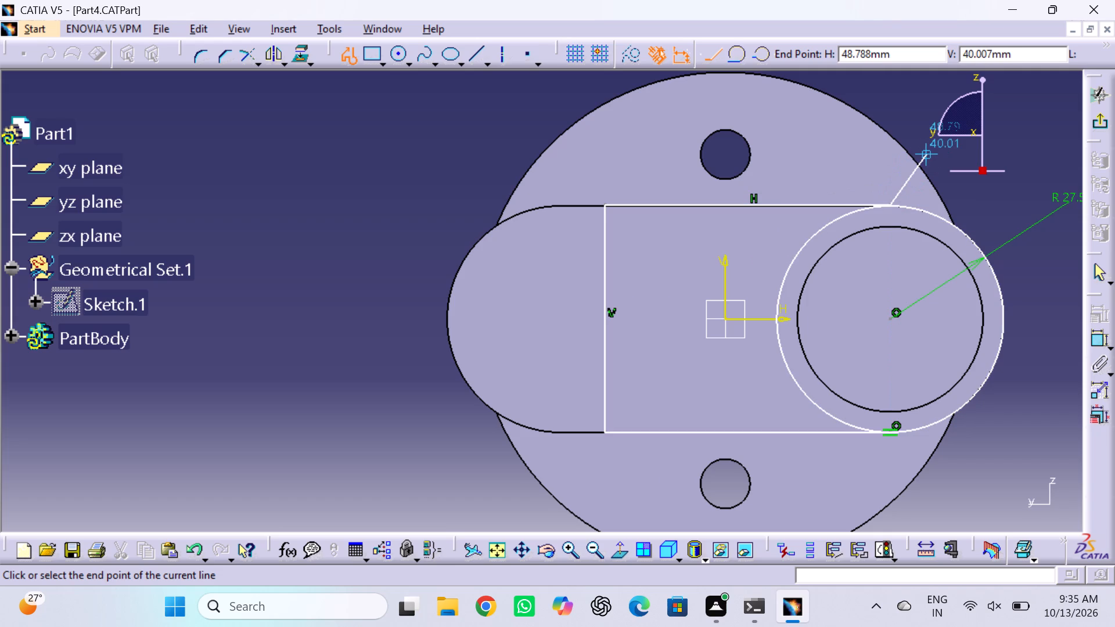
key("Escape")
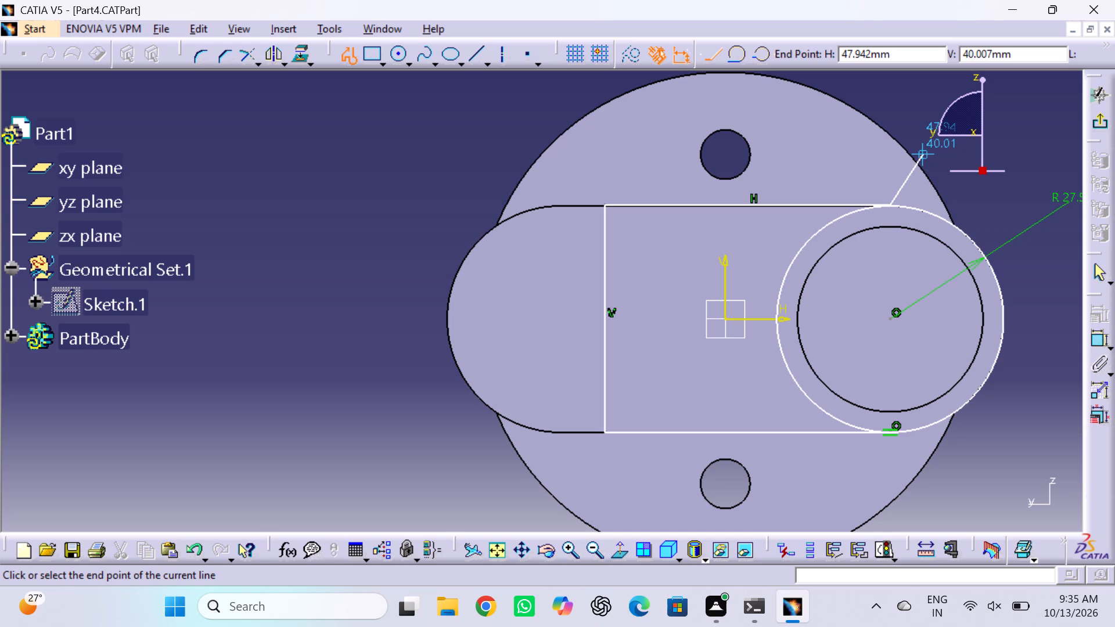
key("Escape")
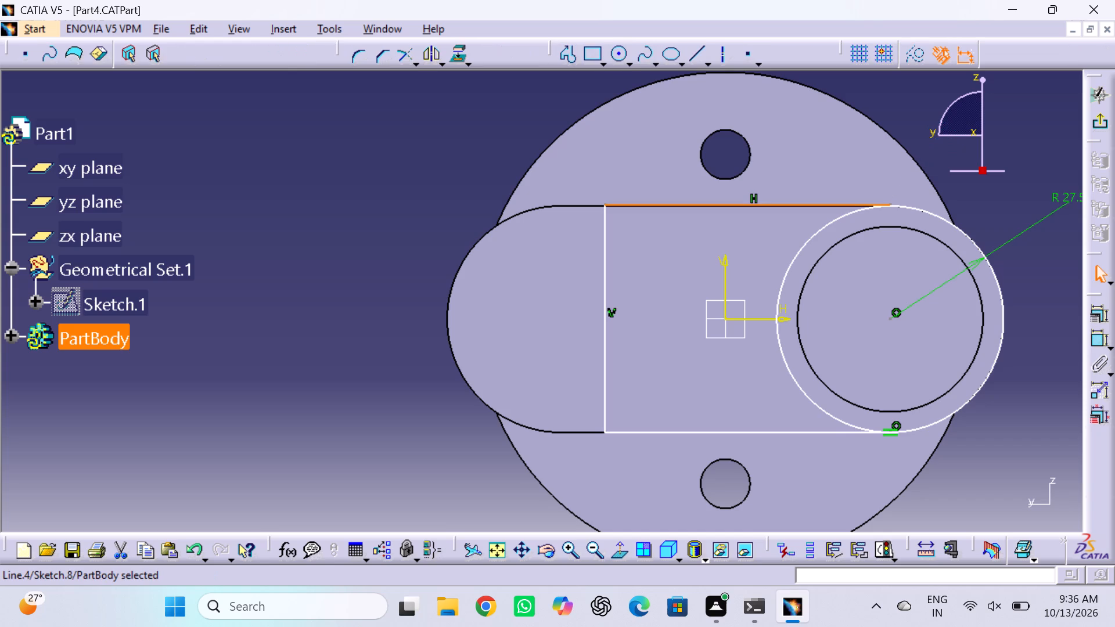
left_click(922, 155)
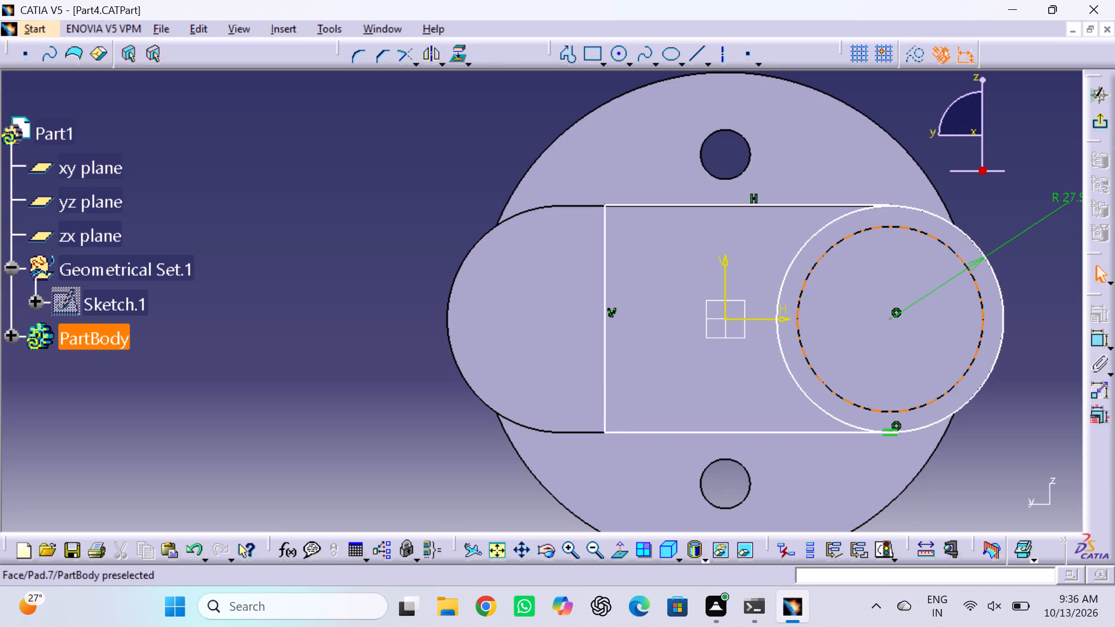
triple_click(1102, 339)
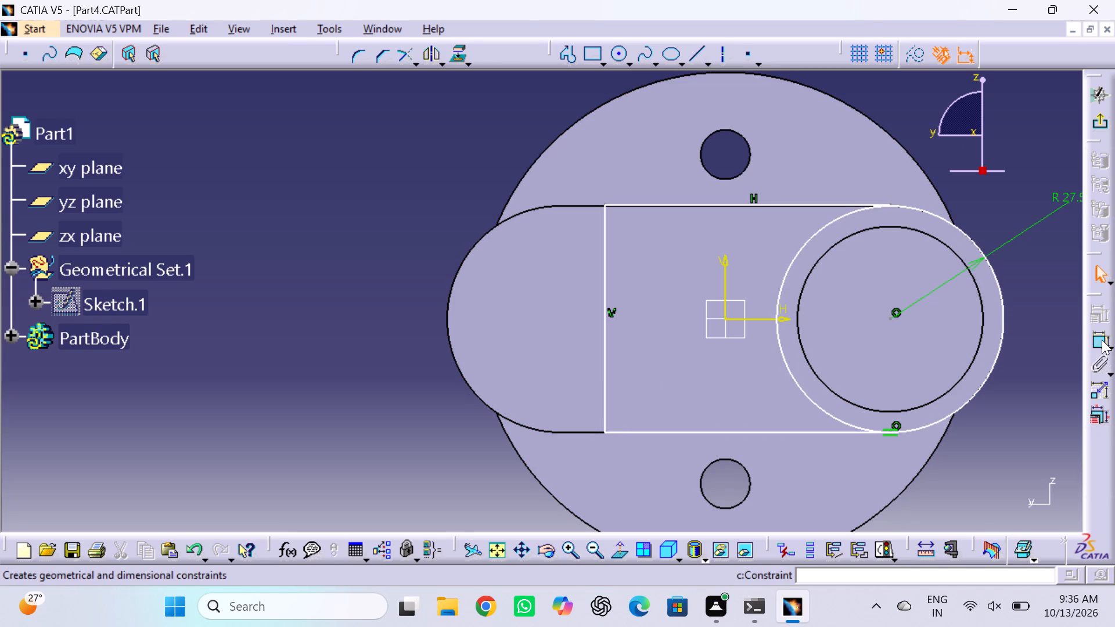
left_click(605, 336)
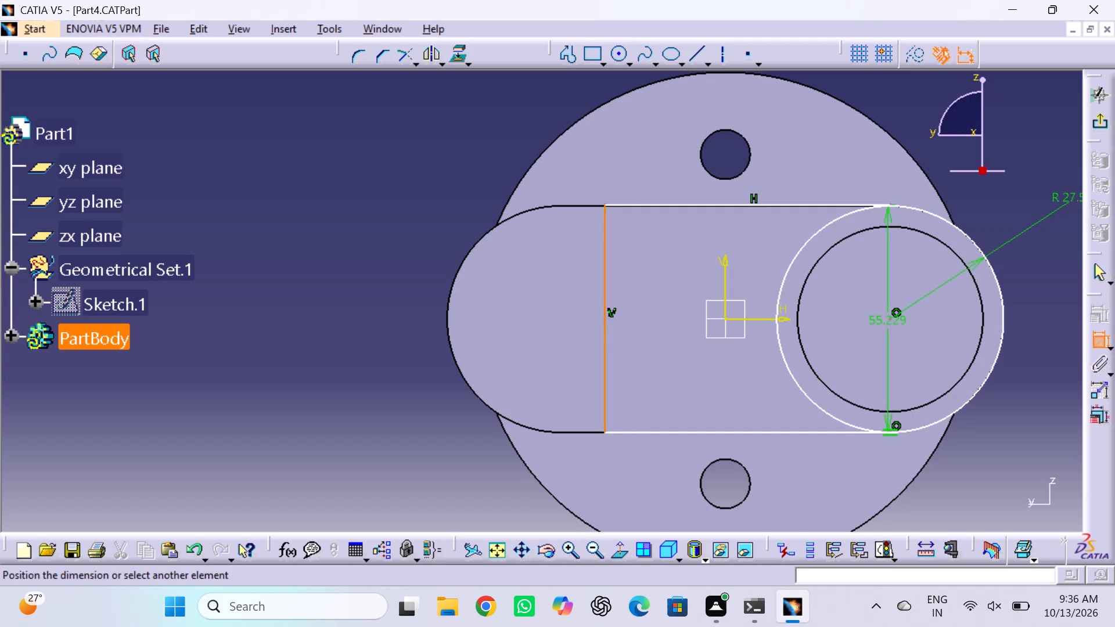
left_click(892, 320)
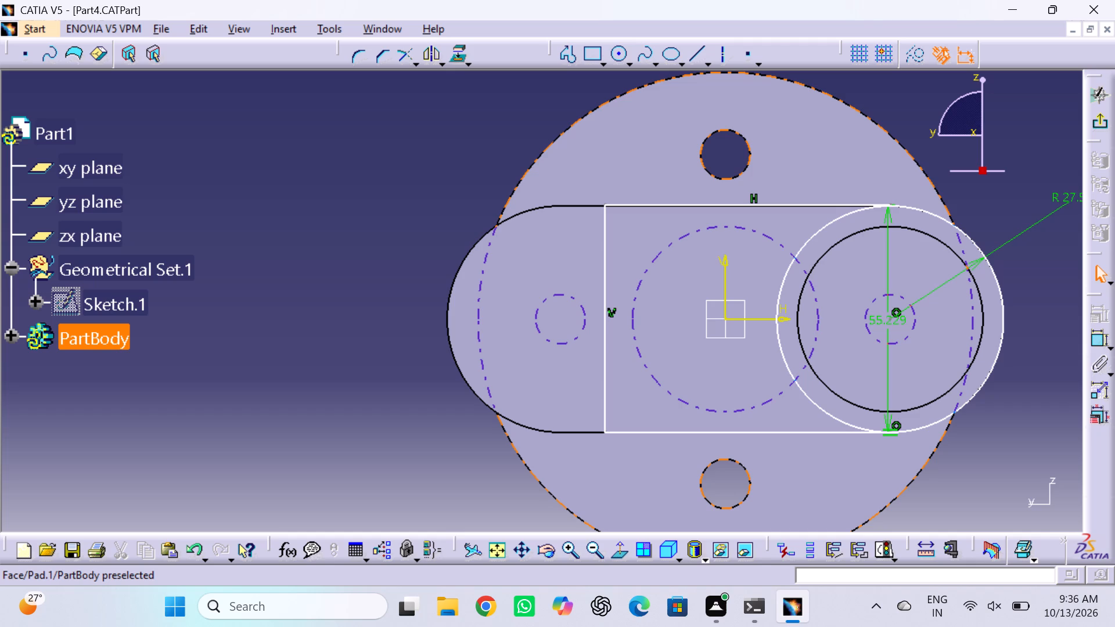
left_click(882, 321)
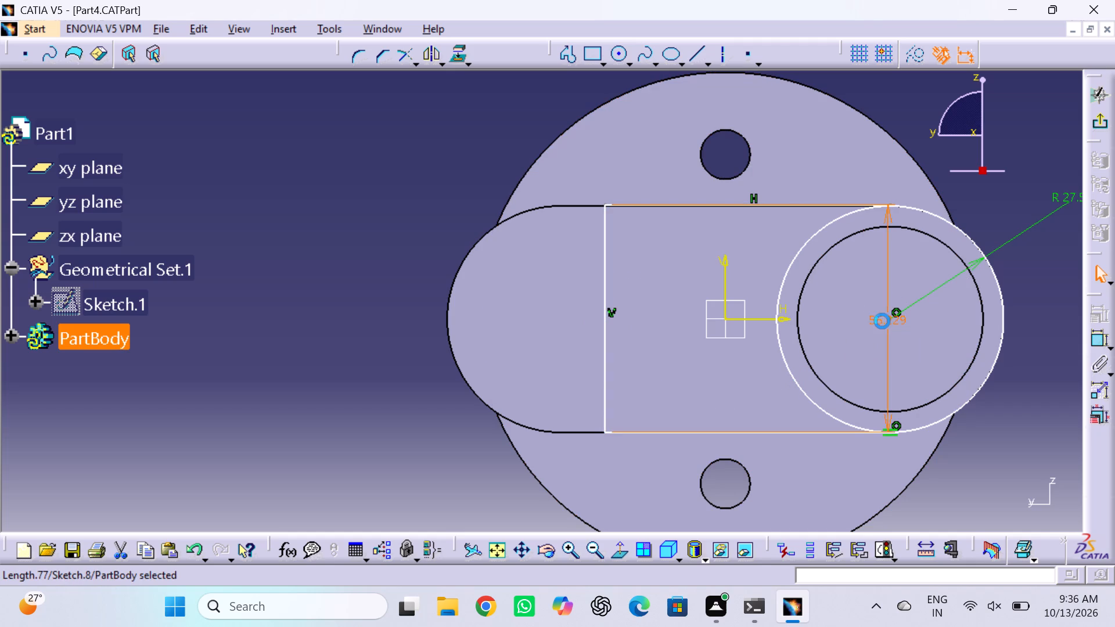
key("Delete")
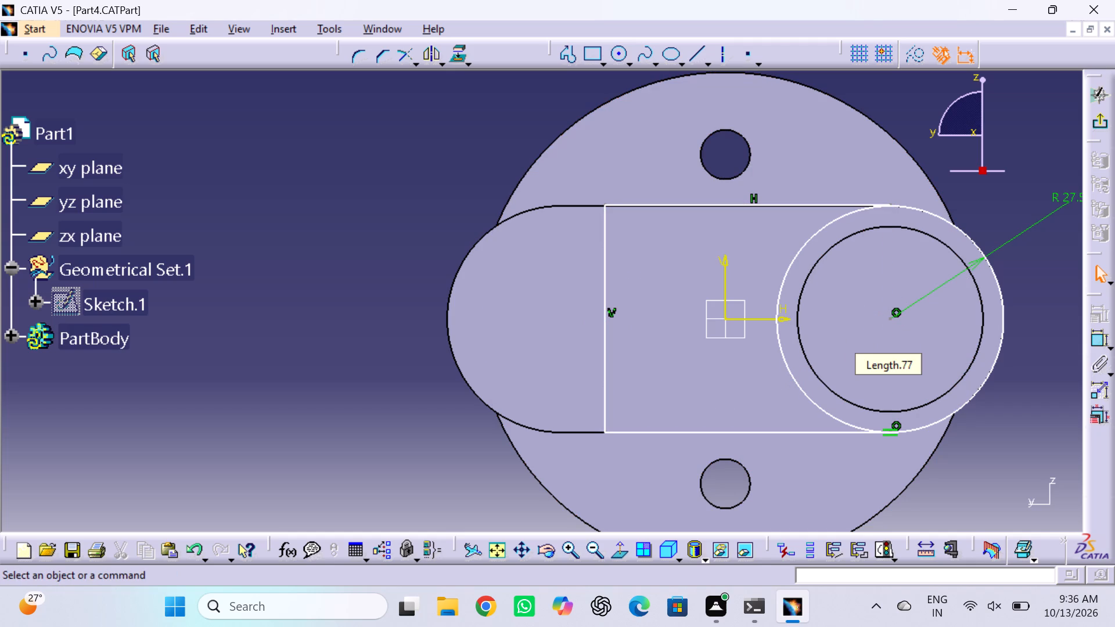
Dimension the horizontal distance between the vertical line and the 27.5 mm radius circle's centre and set it to 40 mm.
left_click(1101, 340)
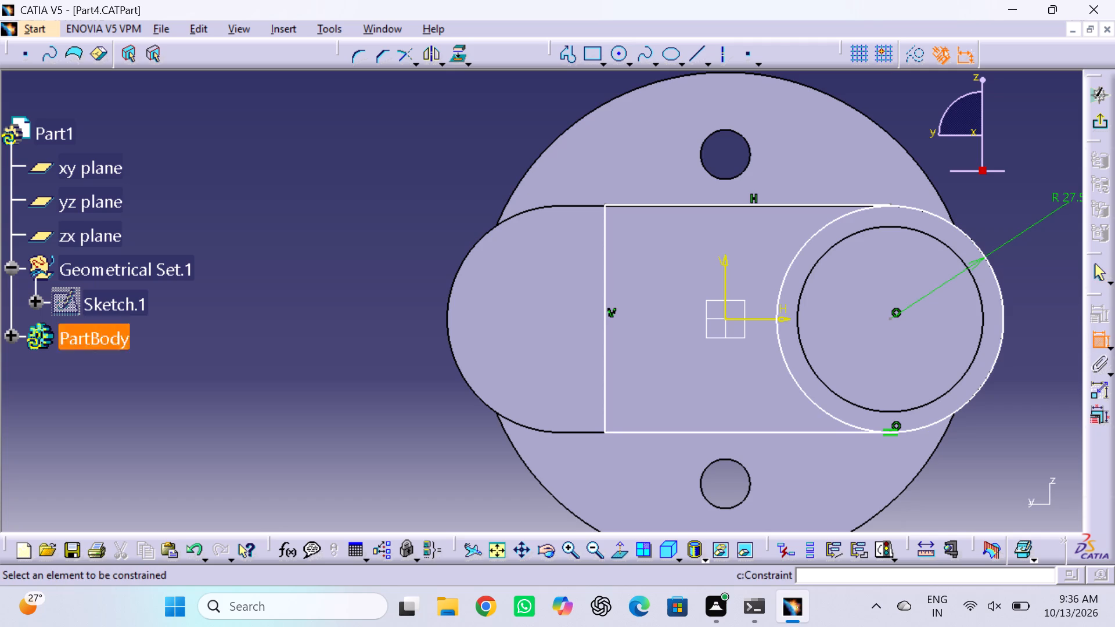
left_click(605, 348)
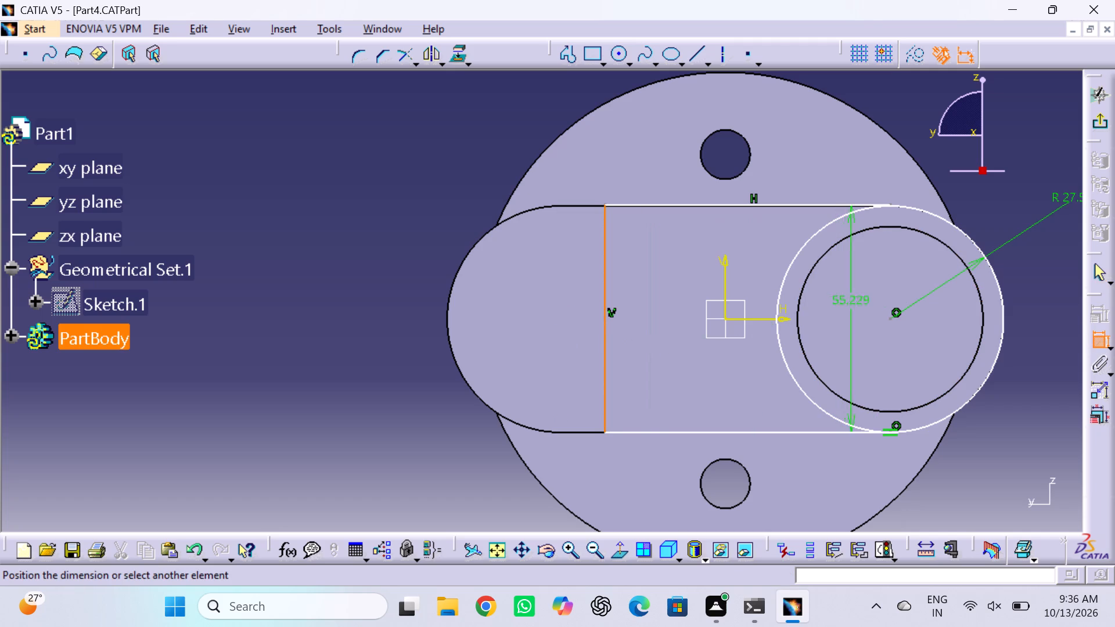
left_click(891, 319)
left_click(797, 492)
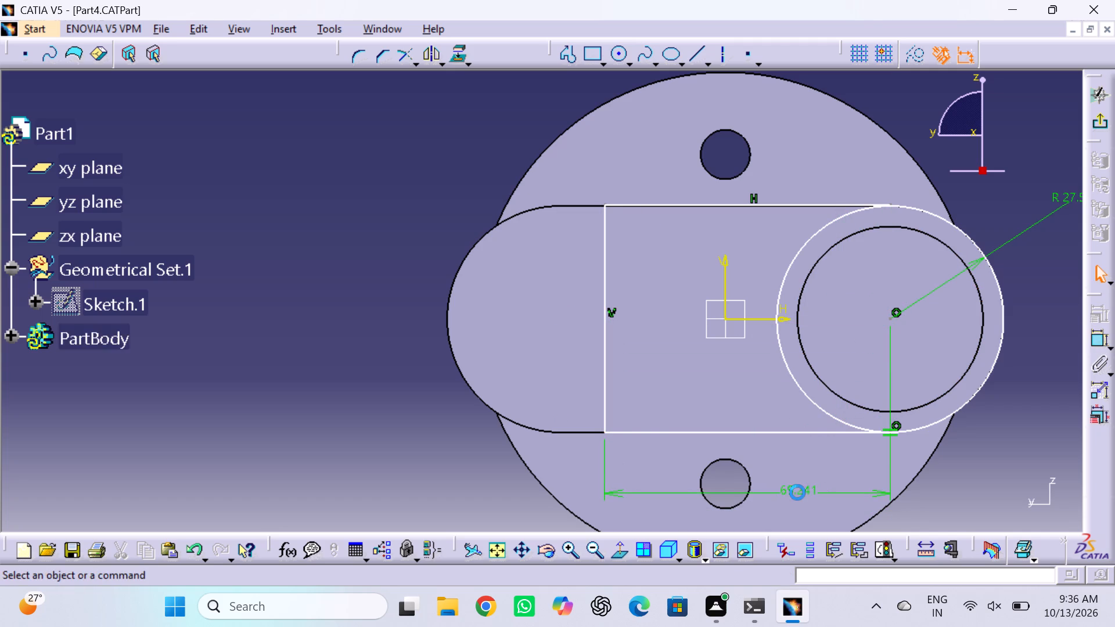
triple_click(788, 489)
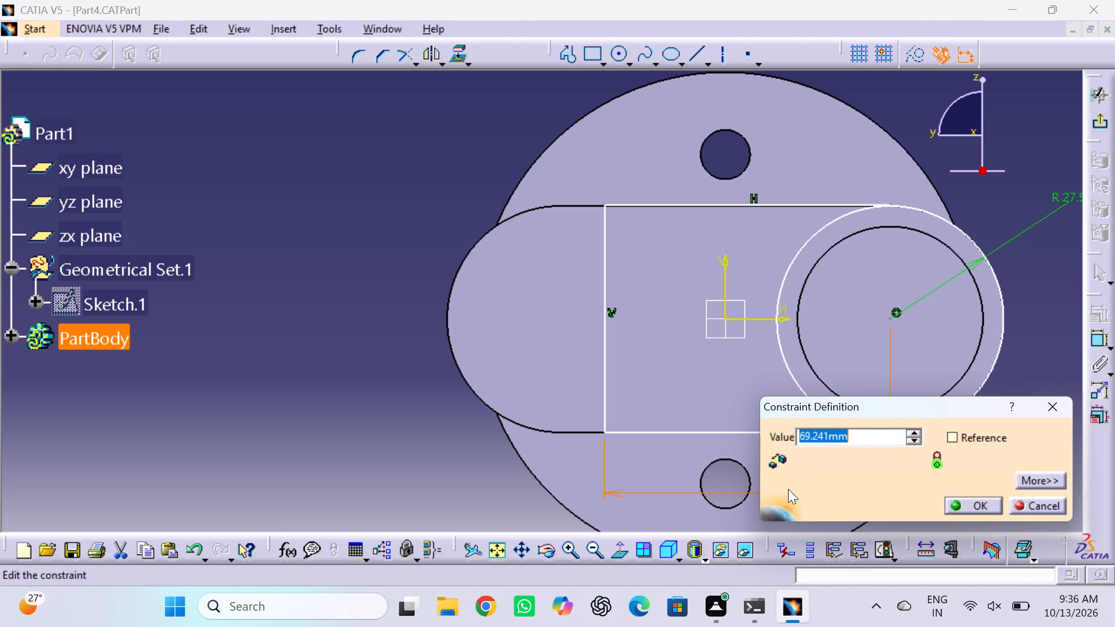
key("4")
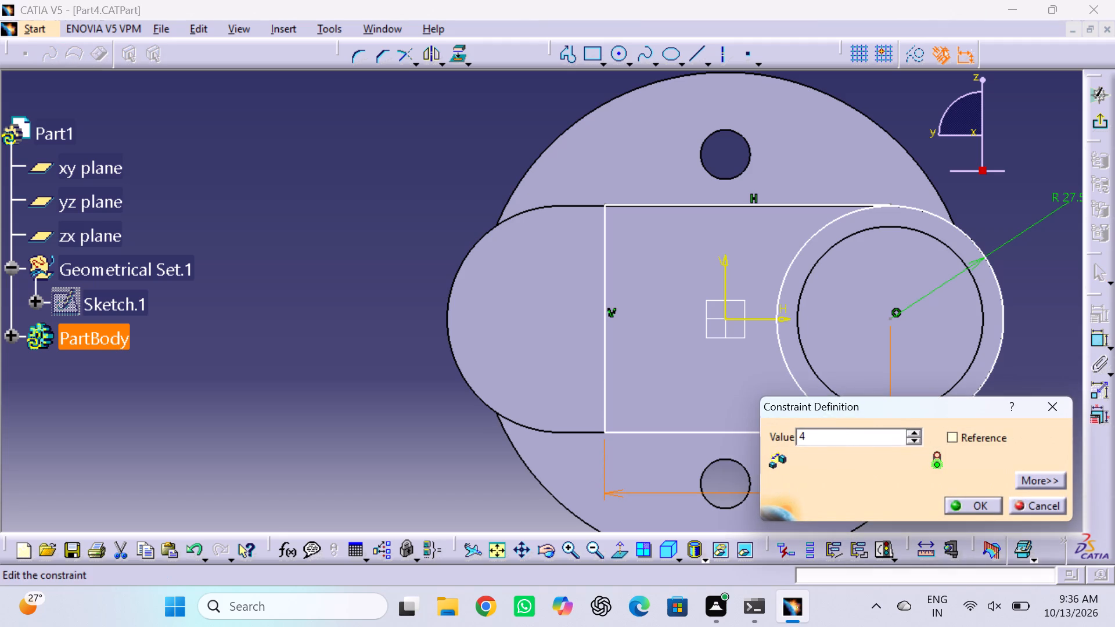
key("0")
key("Return")
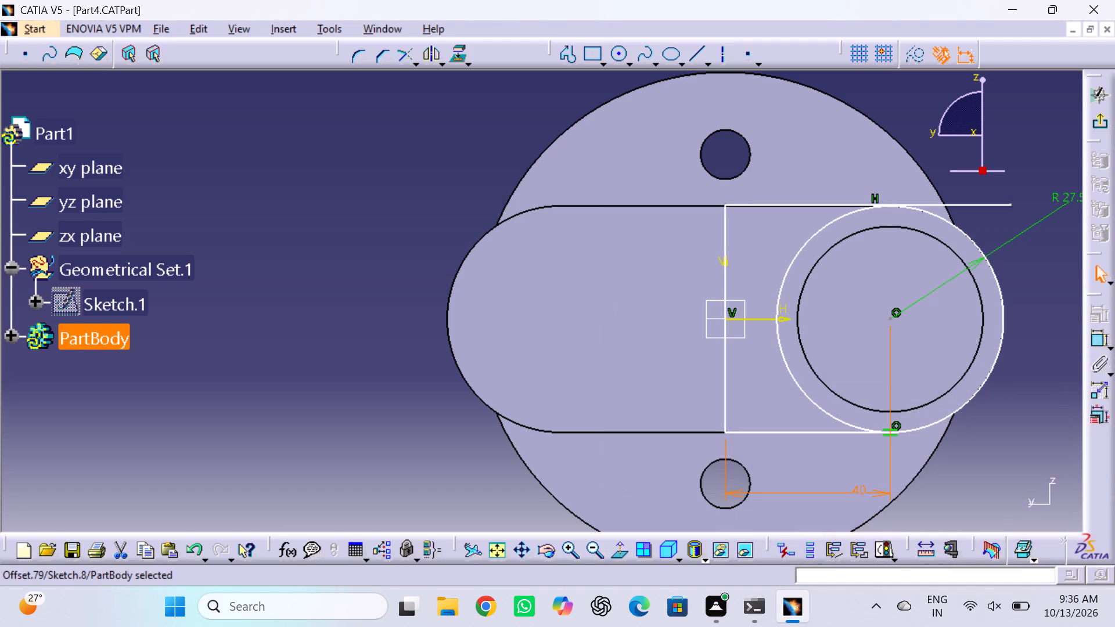
Sketch a three-point arc between the vertical line's upper and lower ends, bulging about 27.5 mm from the origin, away from the circle.
left_click(630, 61)
double_click(648, 208)
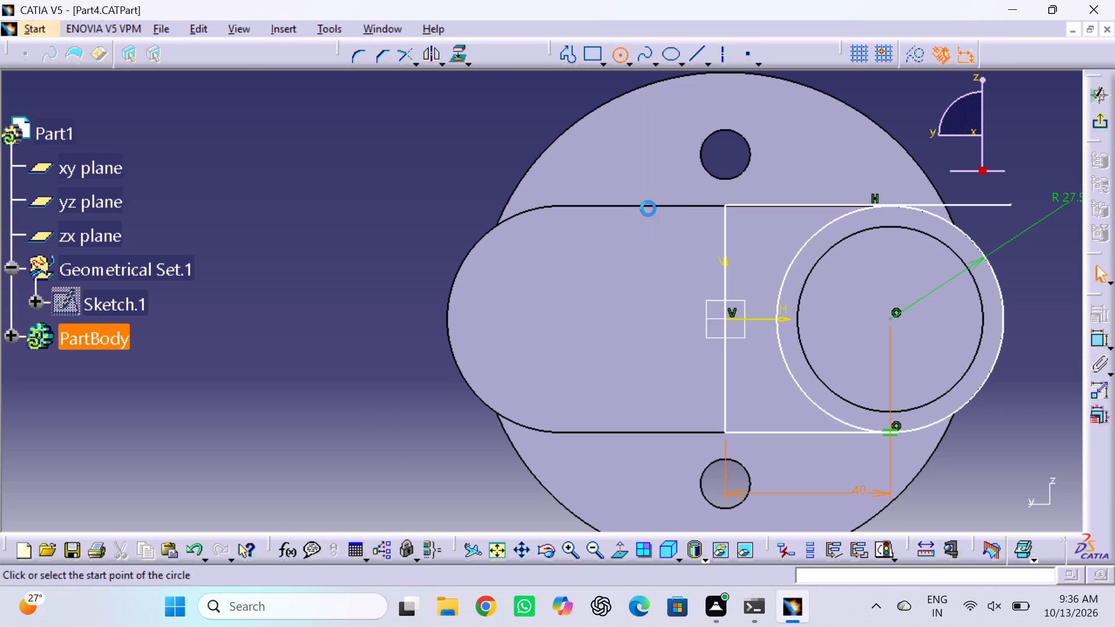
left_click(722, 207)
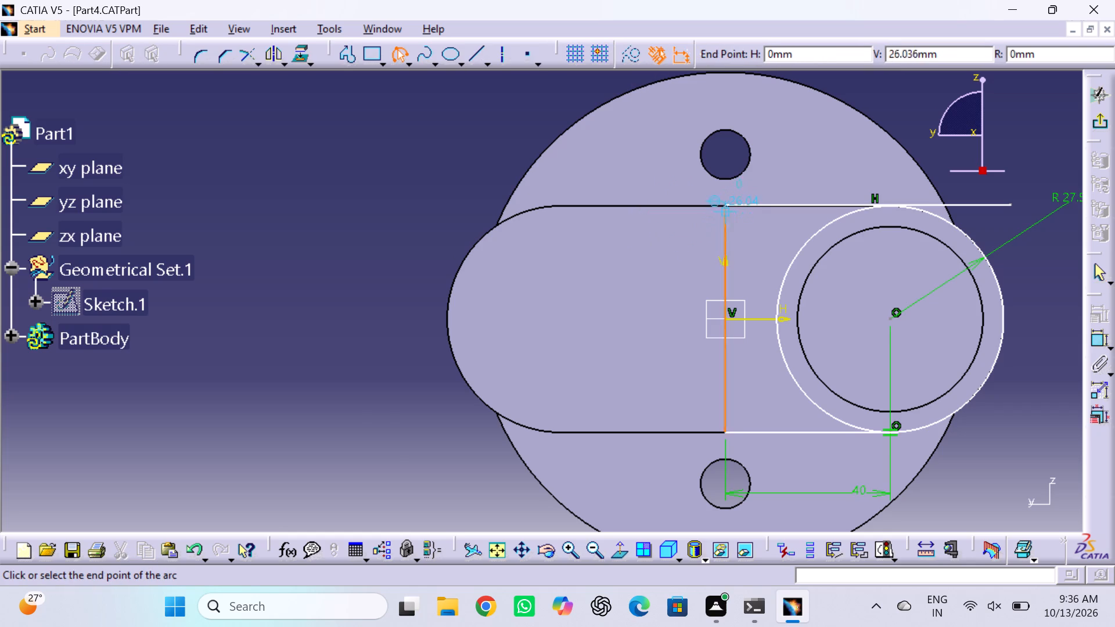
left_click(725, 428)
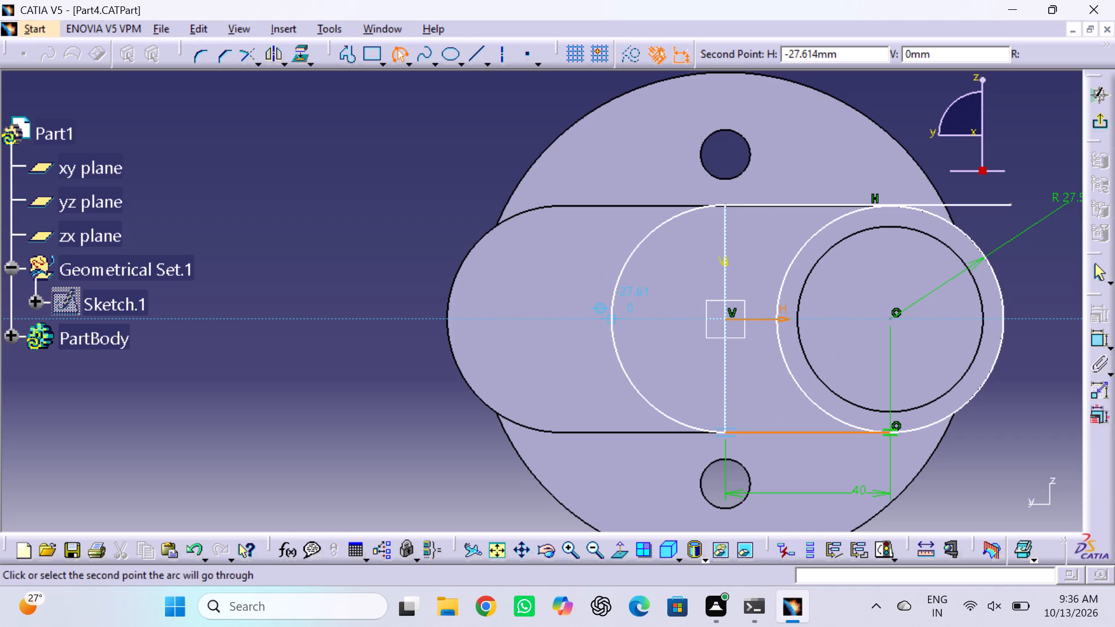
left_click(609, 316)
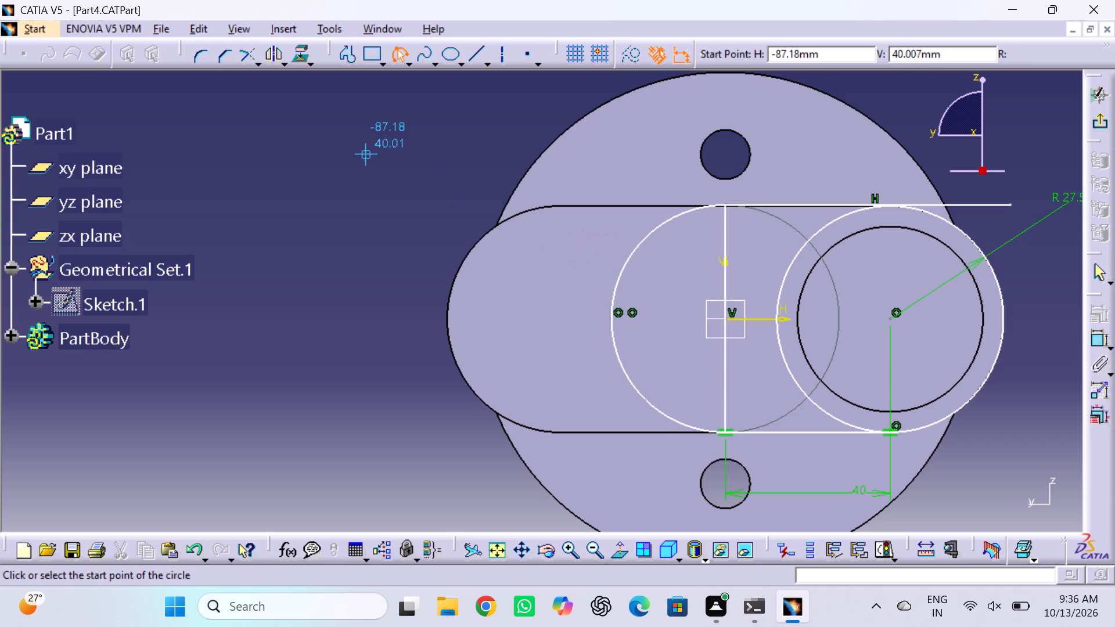
key("Escape")
key("Escape")
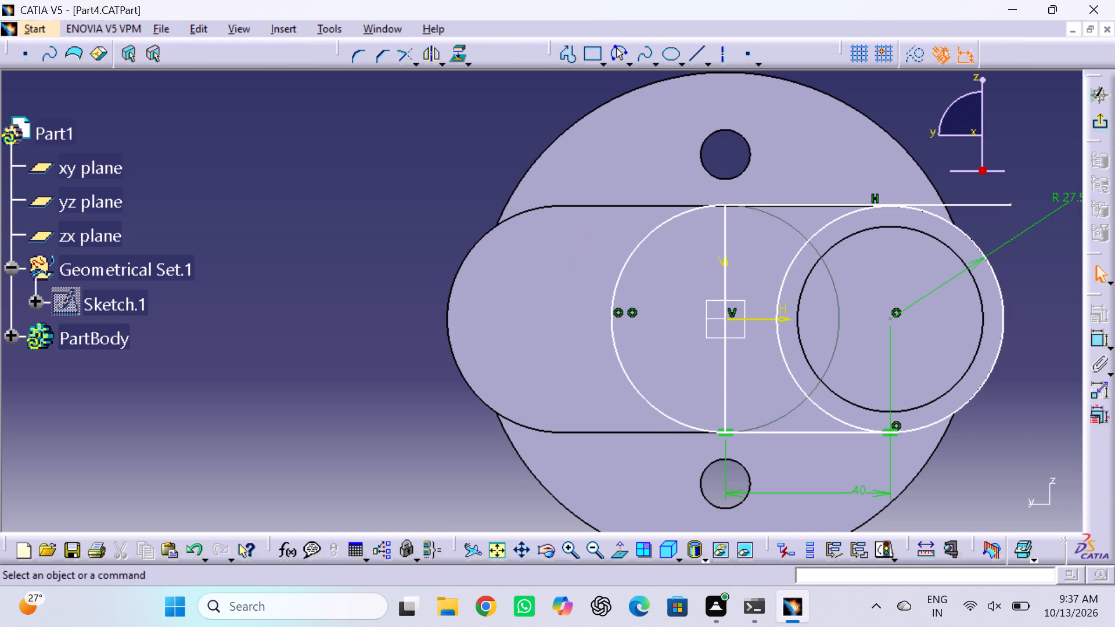
Quick-trim away the vertical line joining the ends of the new arc.
left_click(413, 66)
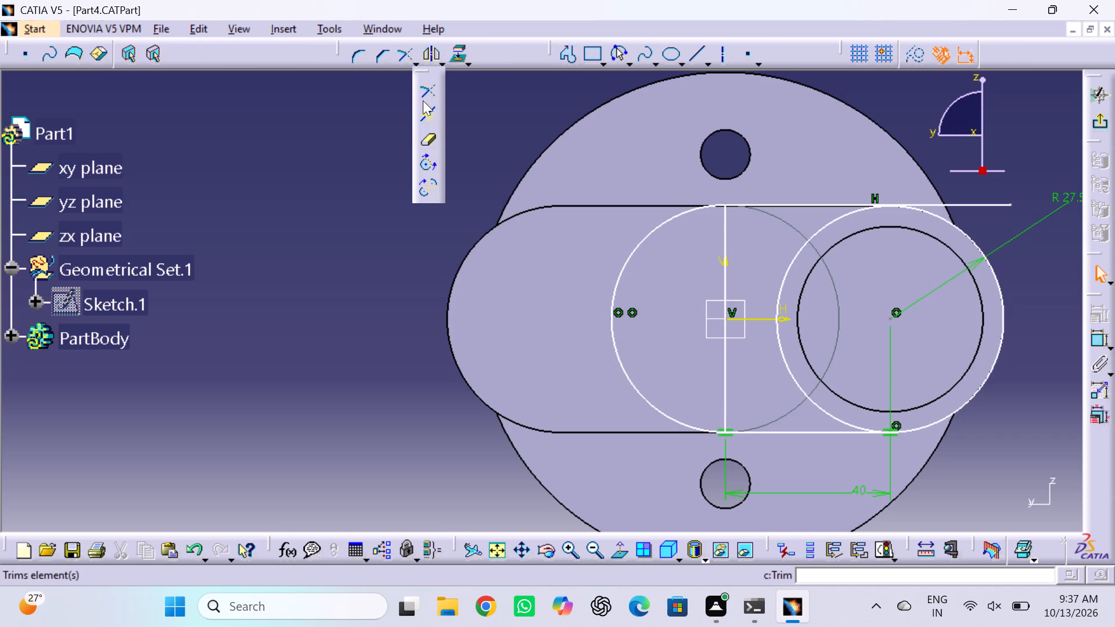
left_click(433, 140)
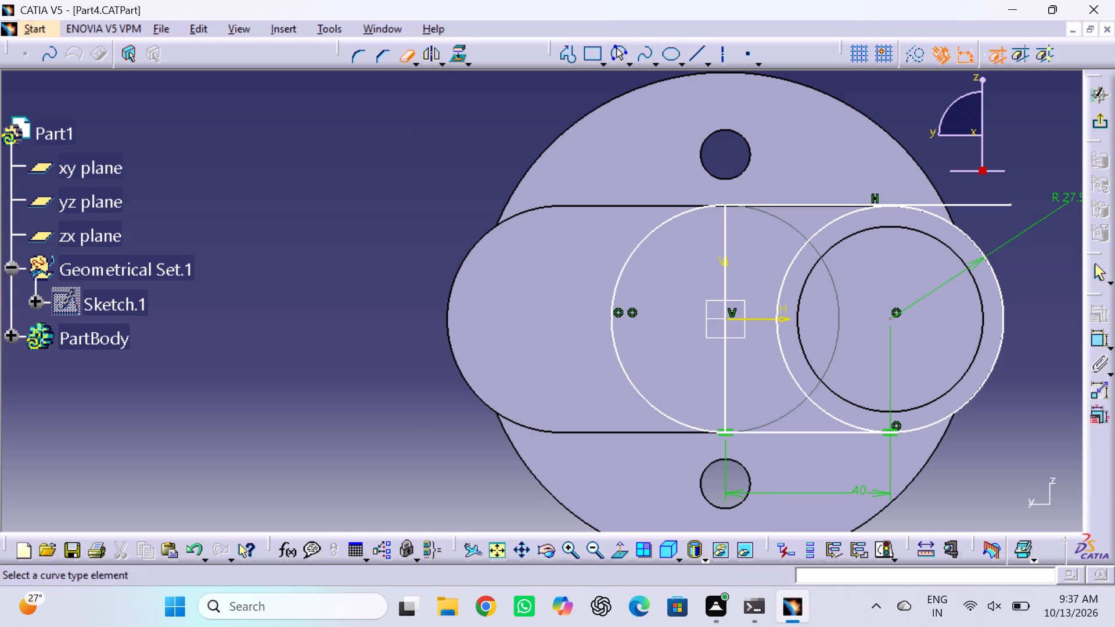
left_click(725, 245)
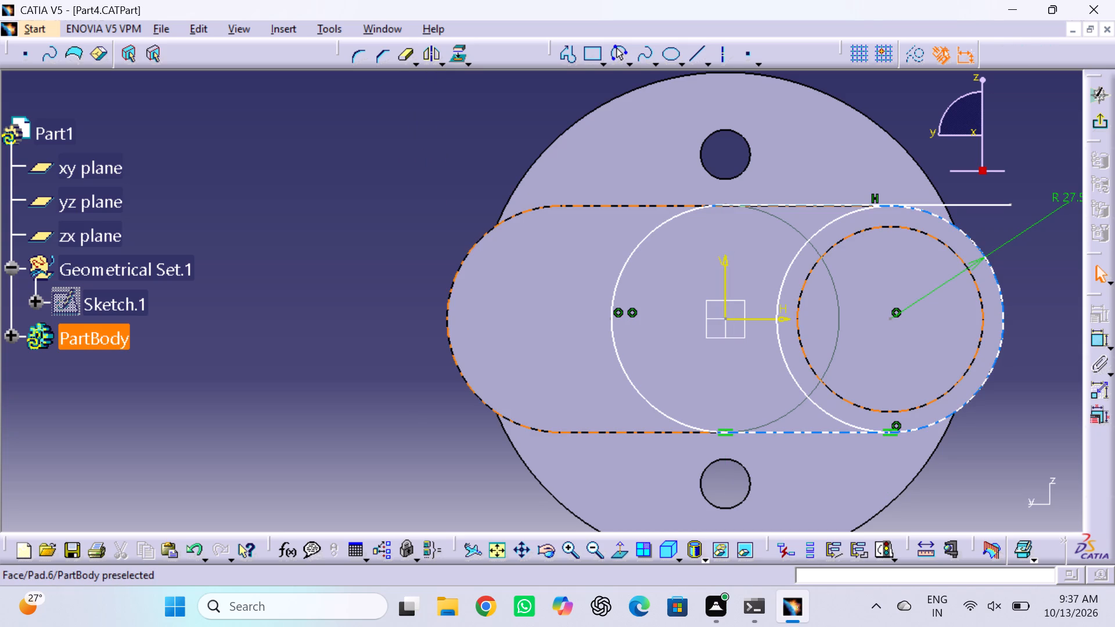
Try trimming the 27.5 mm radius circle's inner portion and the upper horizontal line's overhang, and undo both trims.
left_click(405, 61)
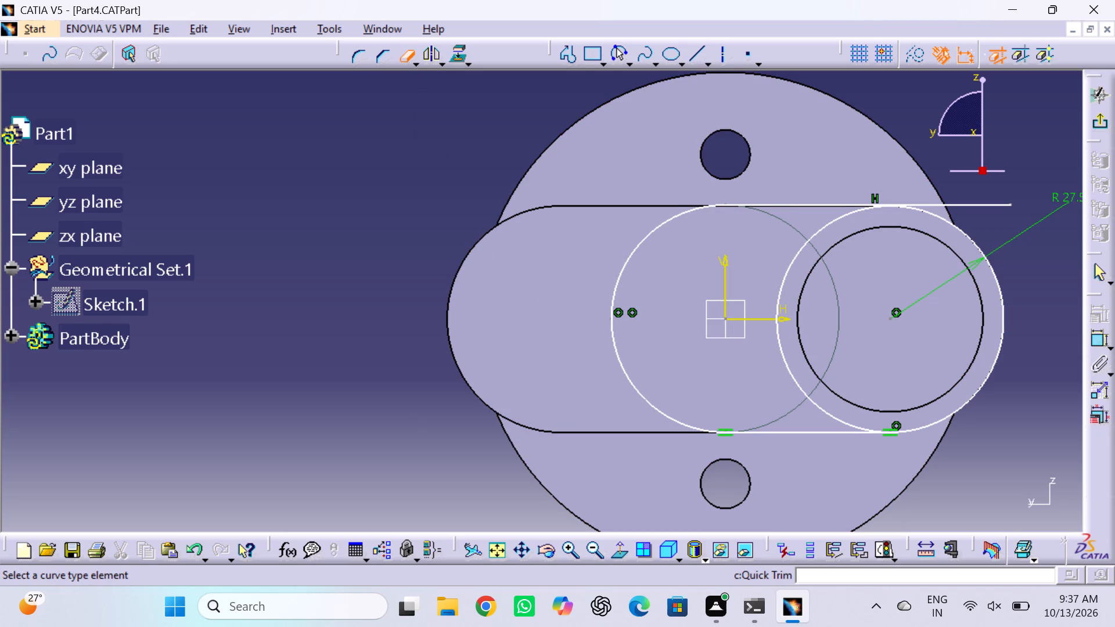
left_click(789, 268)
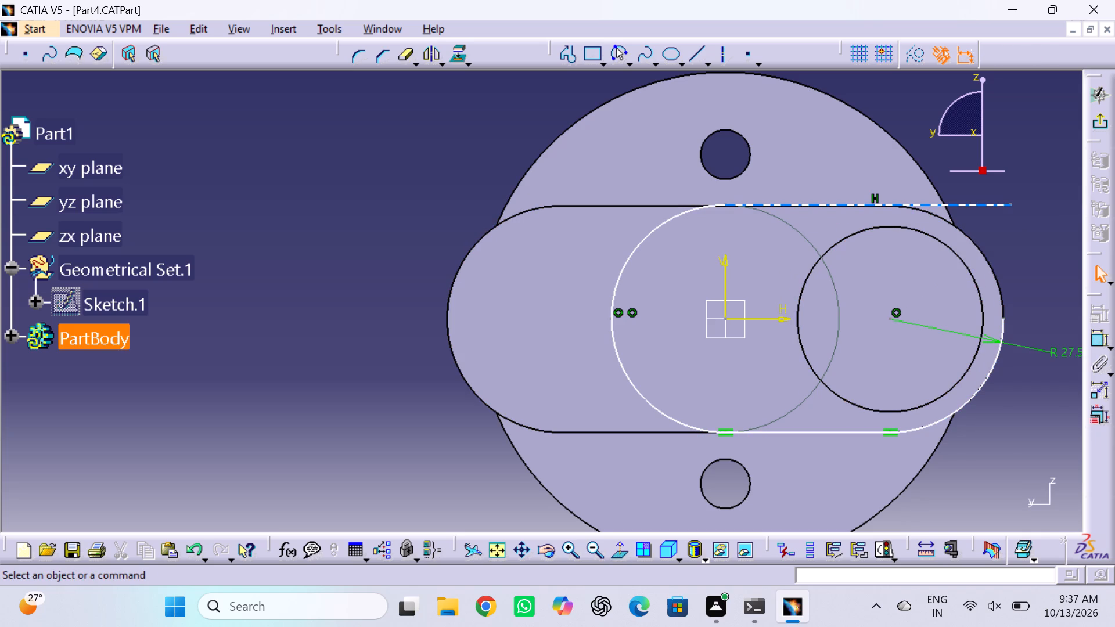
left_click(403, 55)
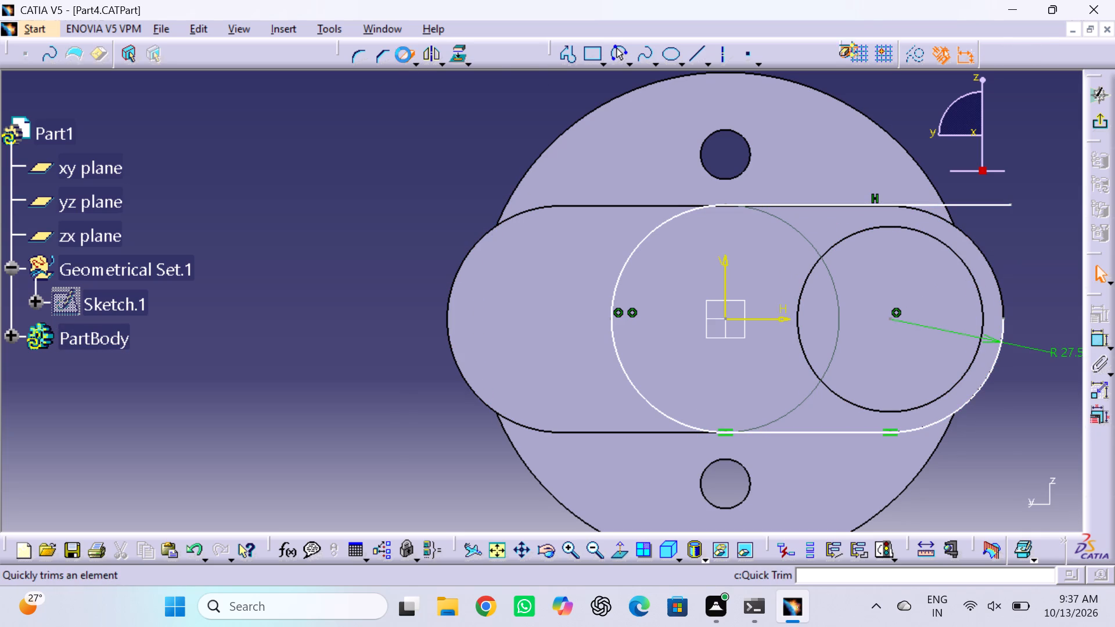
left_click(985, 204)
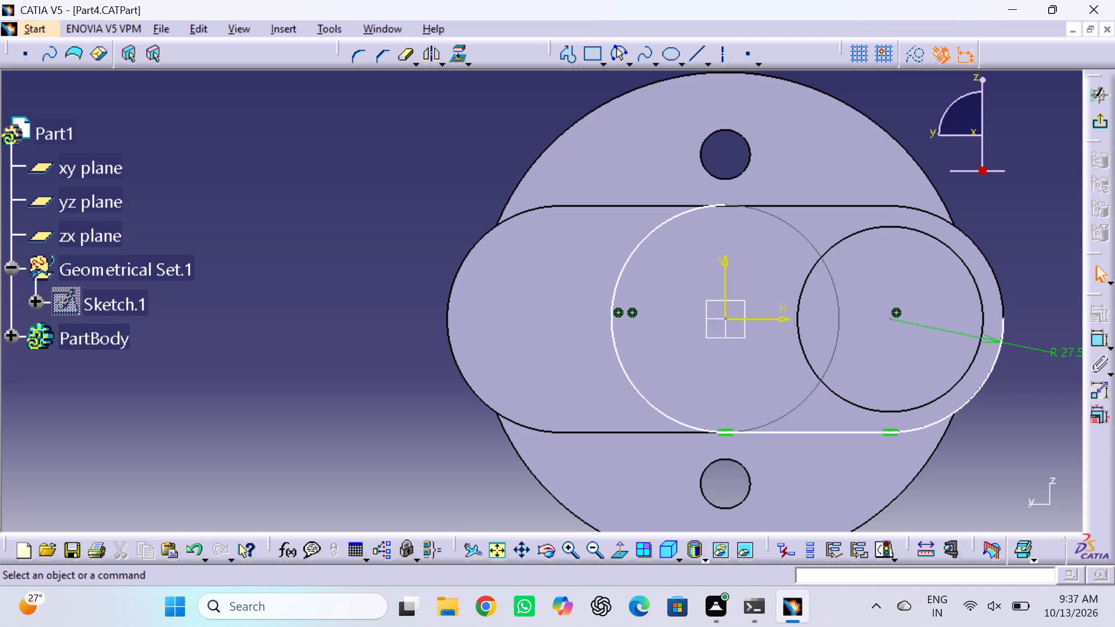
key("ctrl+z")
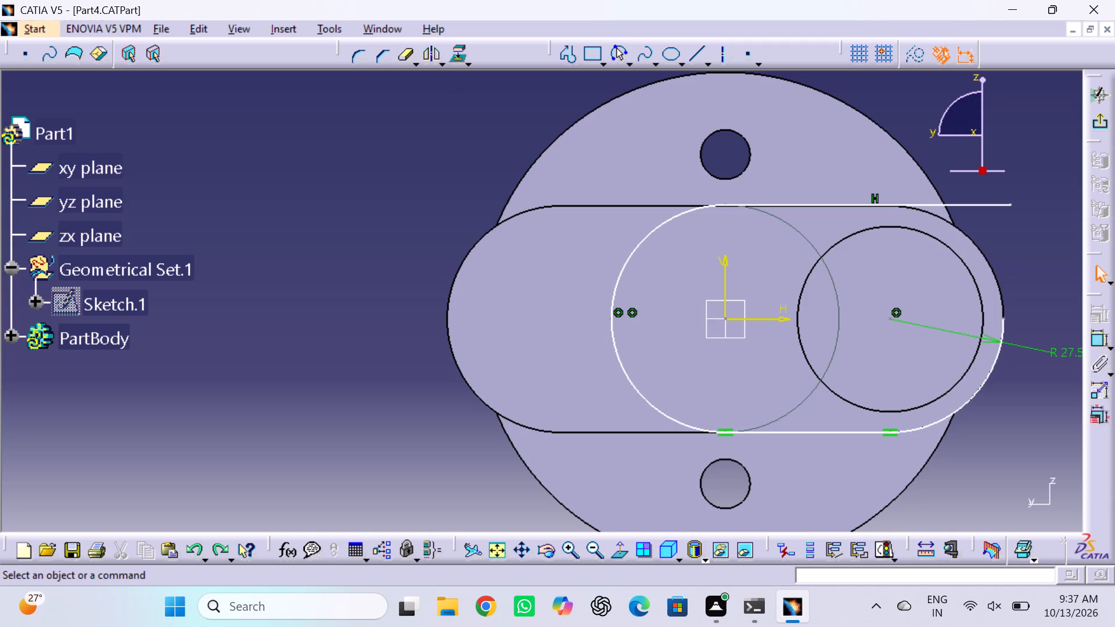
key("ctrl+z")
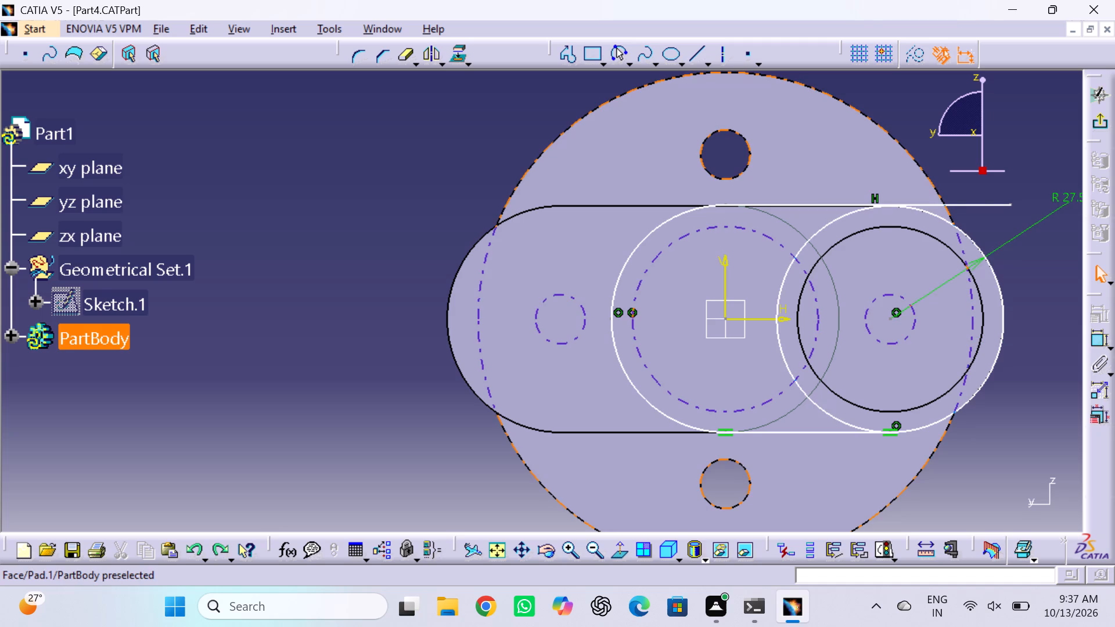
Constrain the upper horizontal line tangent to the 27.5 mm radius circle.
left_click(810, 204)
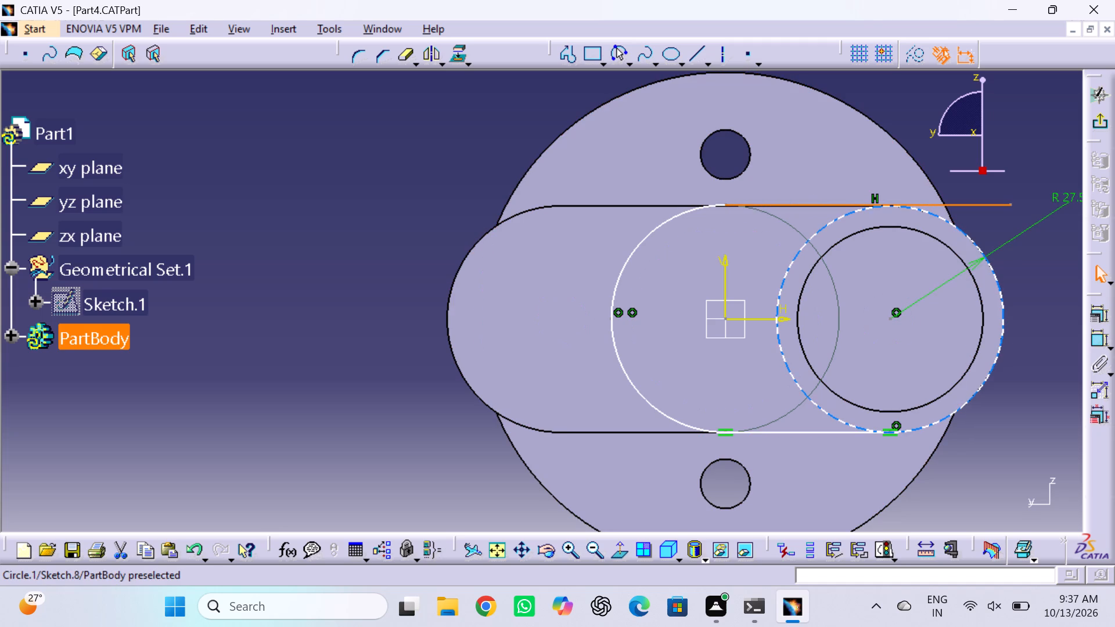
left_click(826, 225, "ctrl")
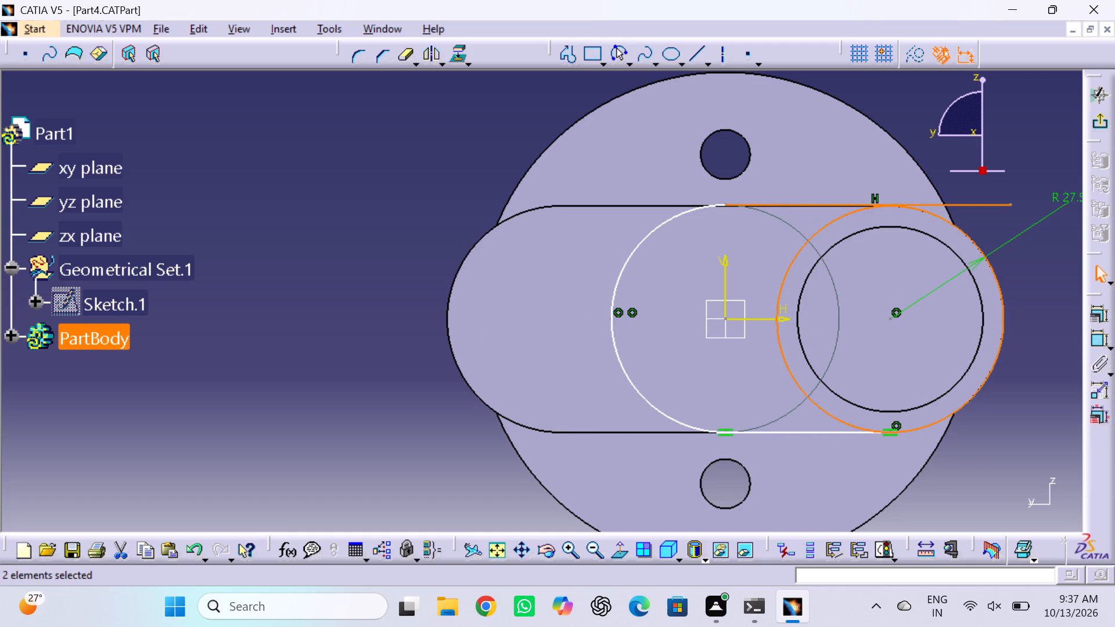
left_click(1101, 311)
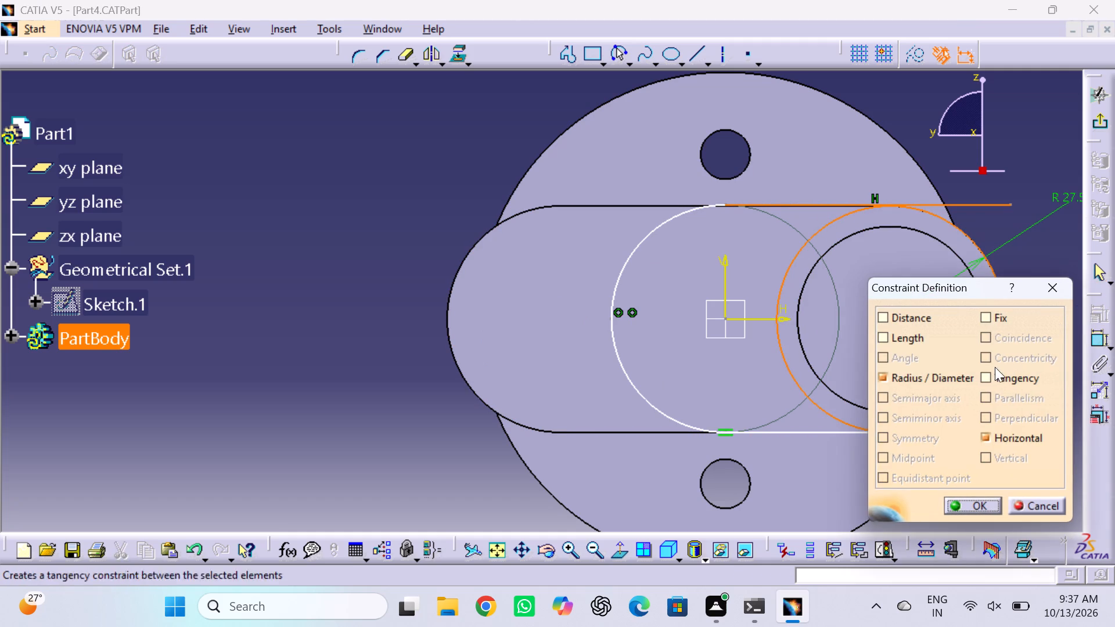
left_click(990, 373)
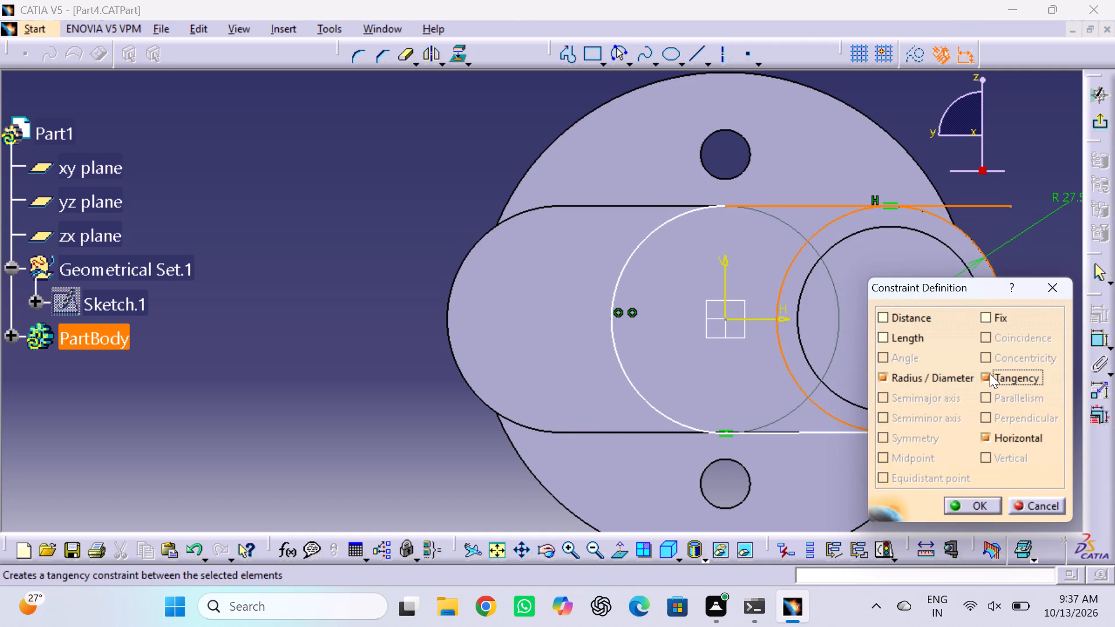
left_click(972, 506)
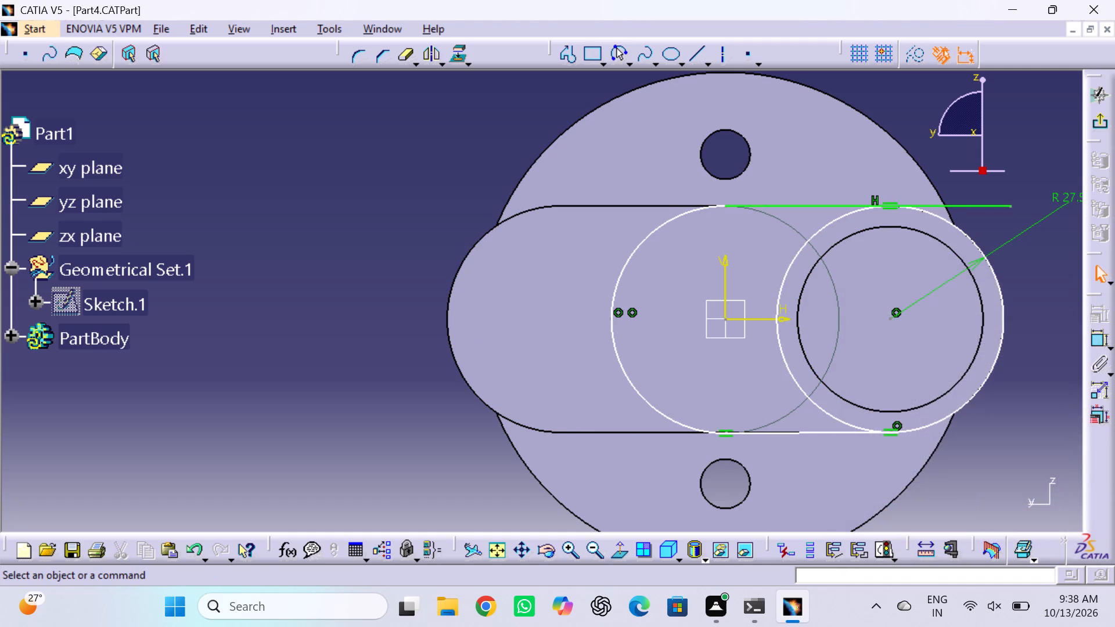
Quick-trim away the inner portion of the 27.5 mm radius circle and the upper horizontal line's overhang beyond the tangent point.
left_click(407, 55)
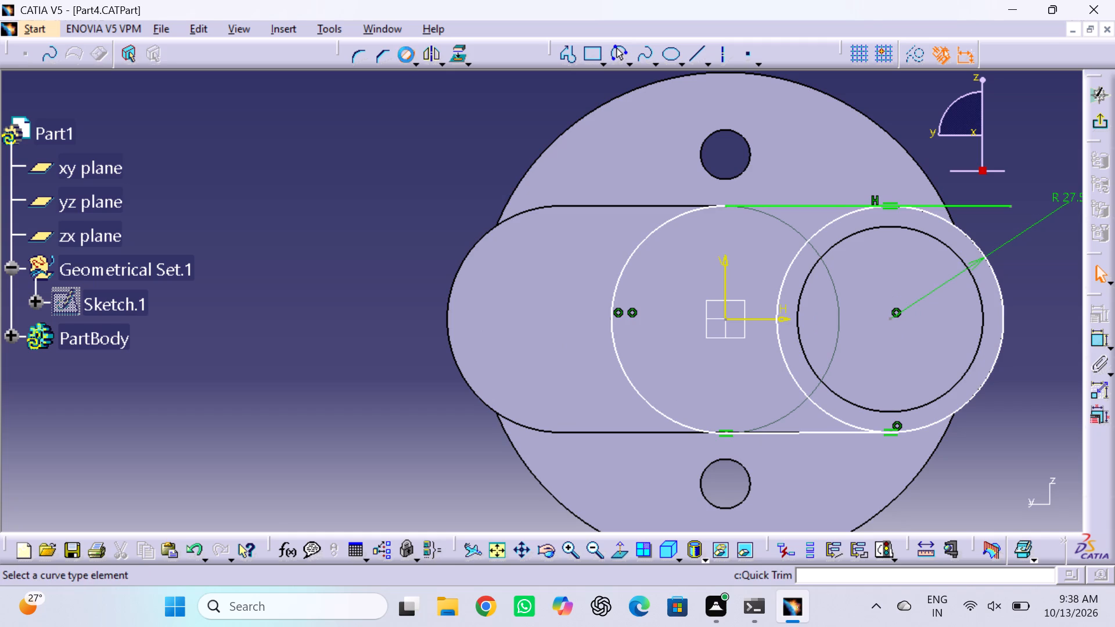
left_click(787, 276)
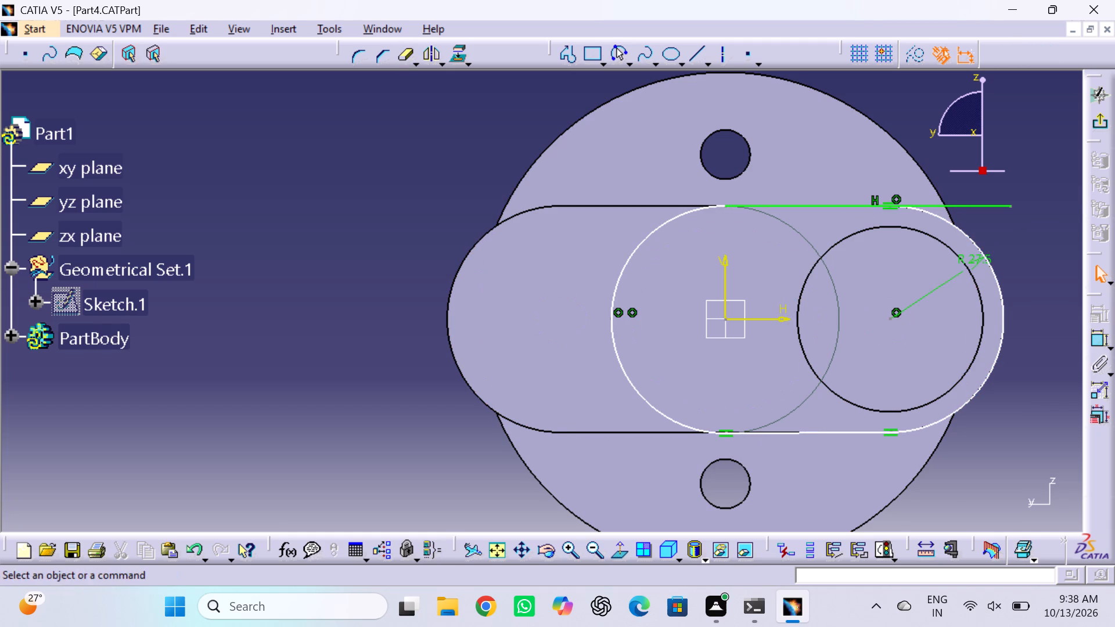
left_click(404, 59)
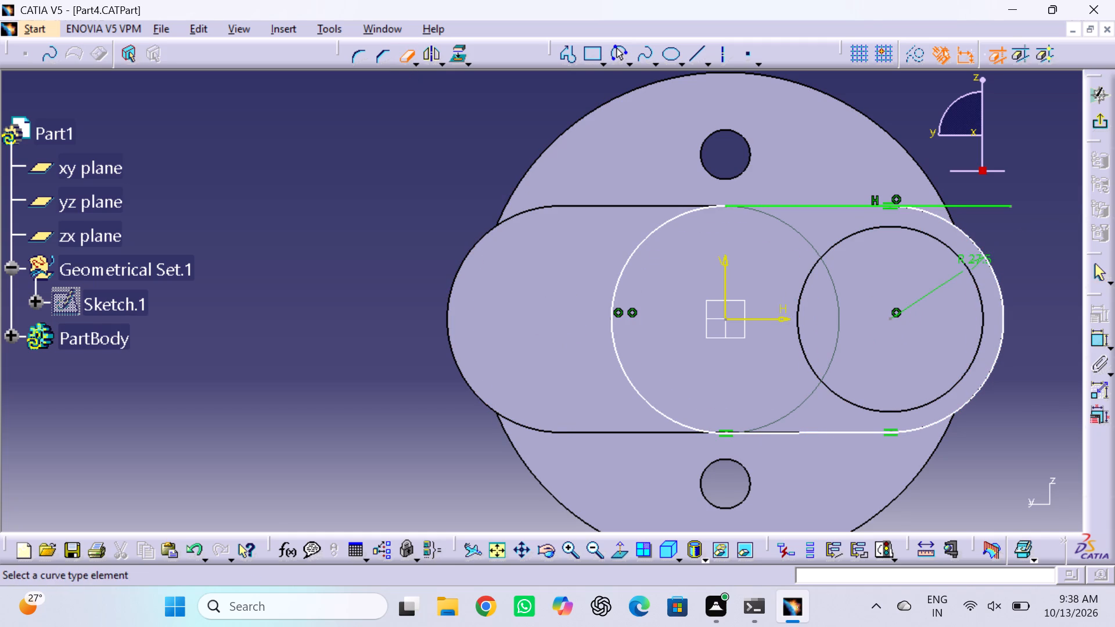
left_click(987, 206)
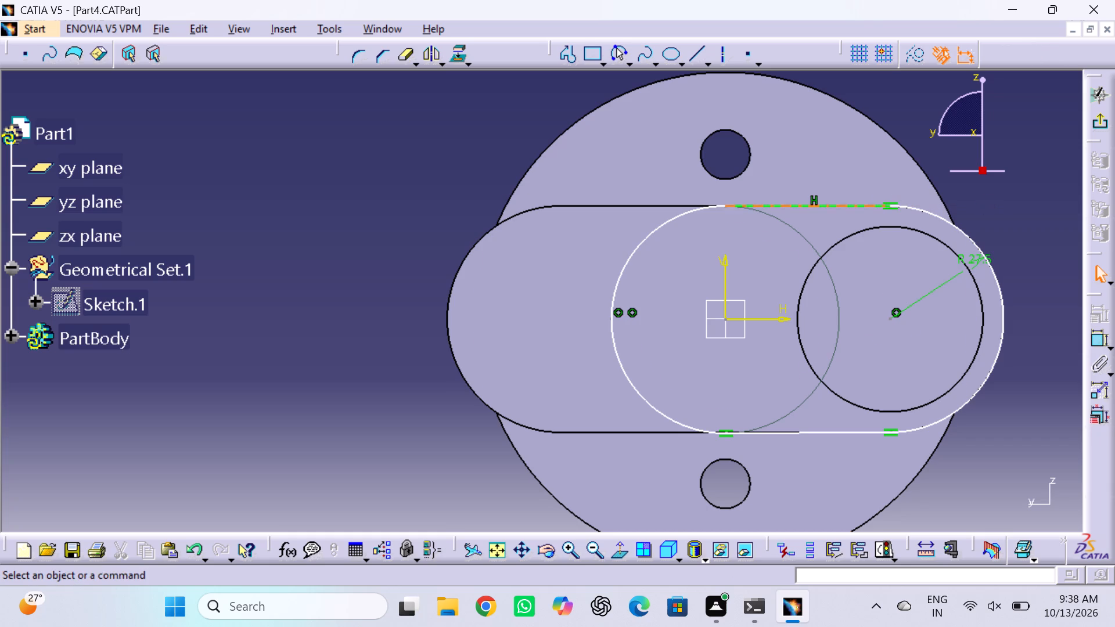
left_click(326, 132)
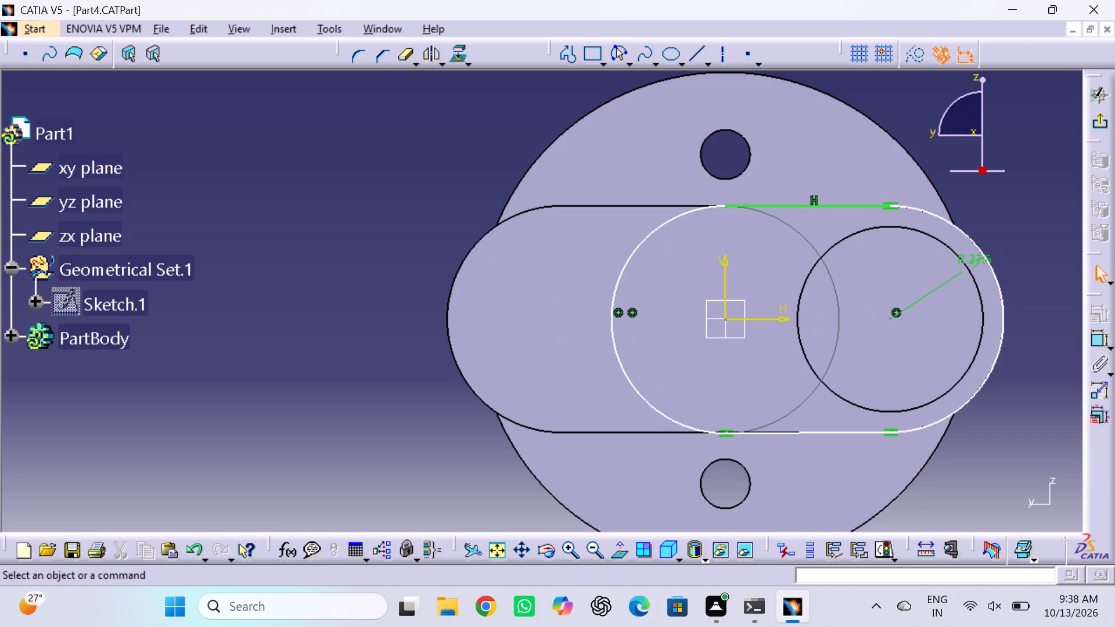
Constrain the three-point arc tangent to the upper horizontal line and exit the sketch.
left_click(662, 229)
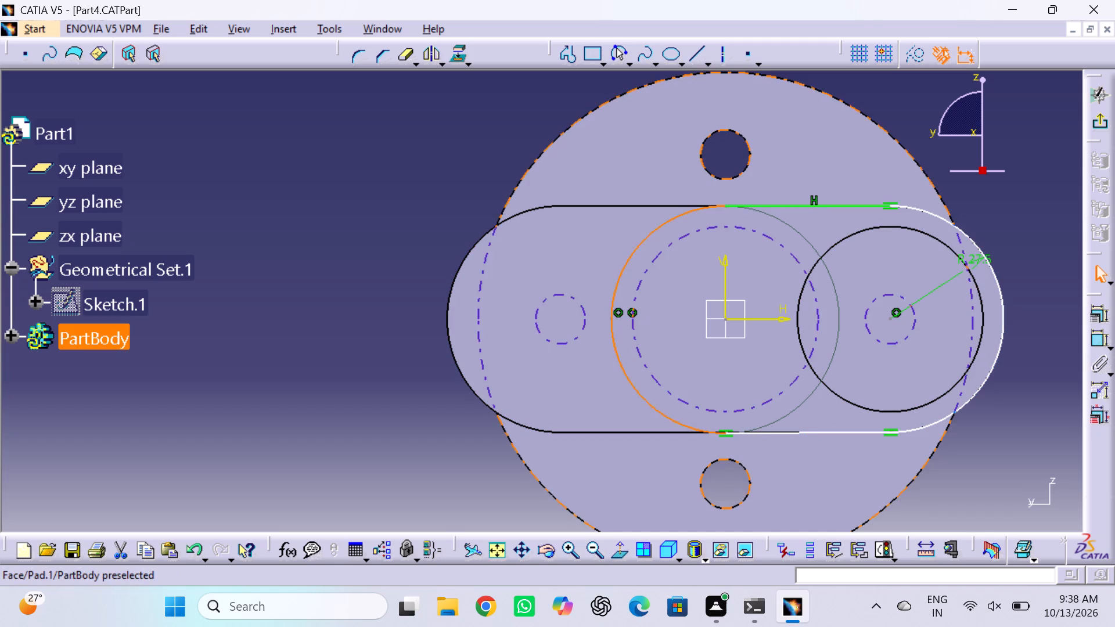
left_click(768, 208, "ctrl")
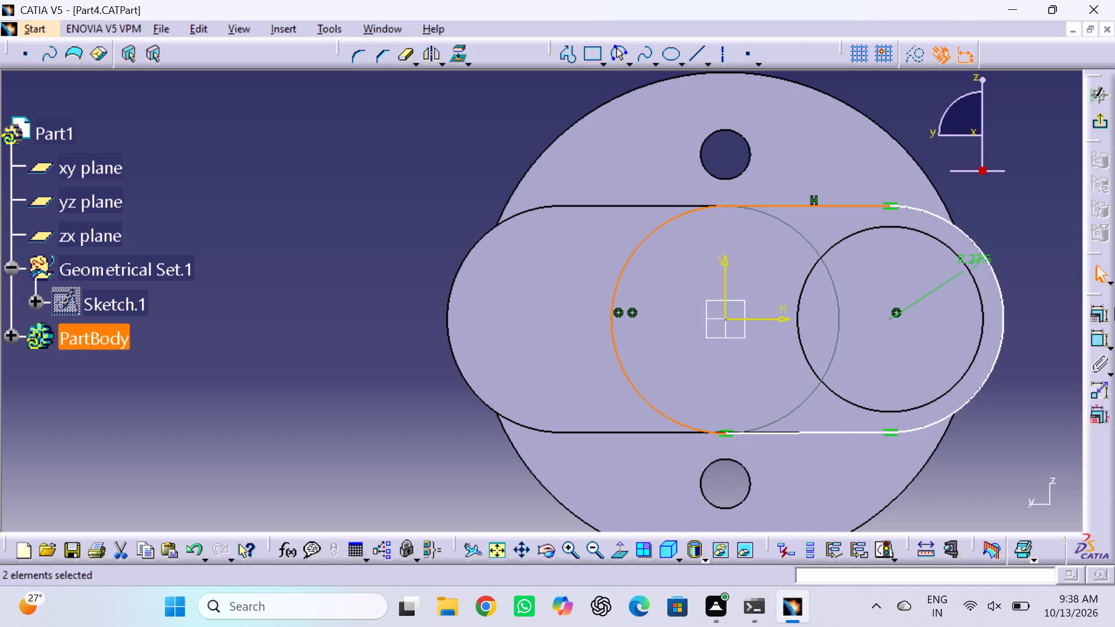
left_click(1102, 312)
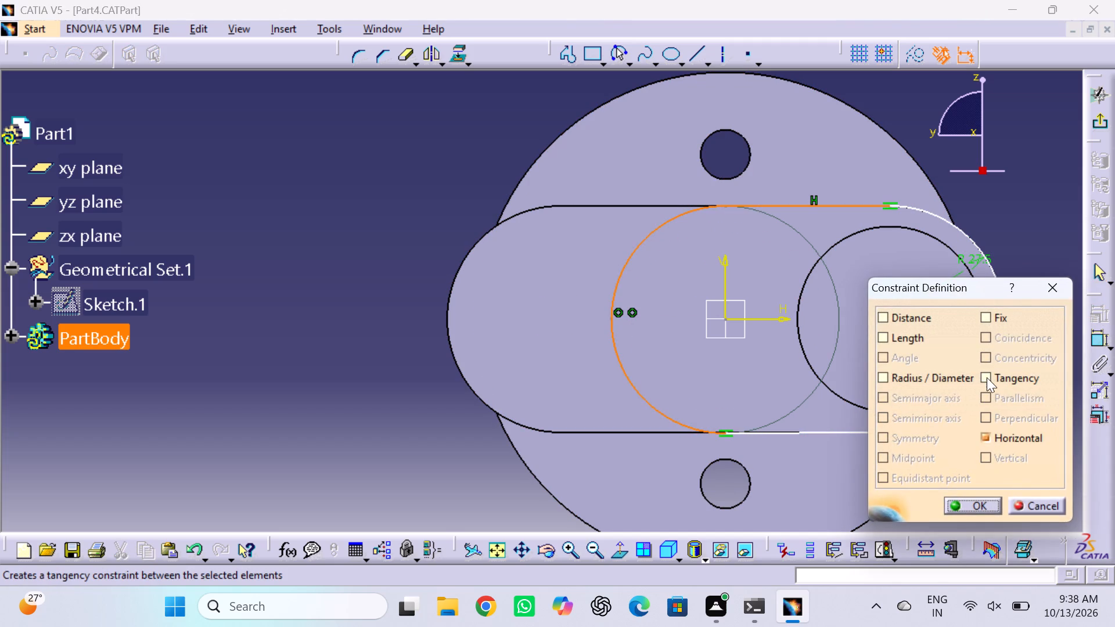
left_click(987, 377)
left_click(973, 504)
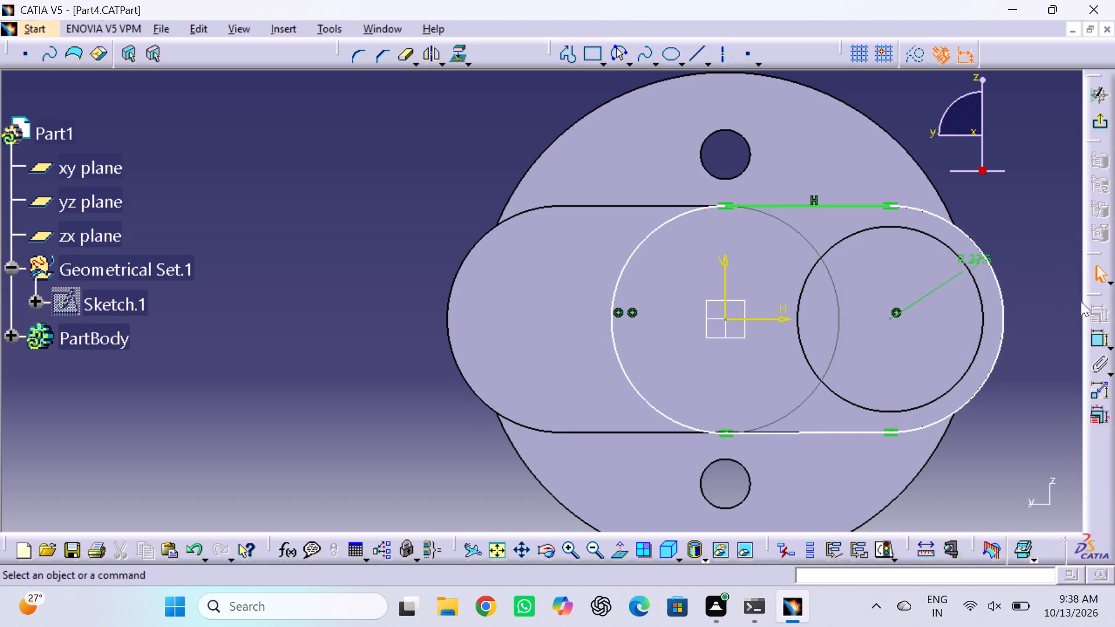
left_click(1099, 116)
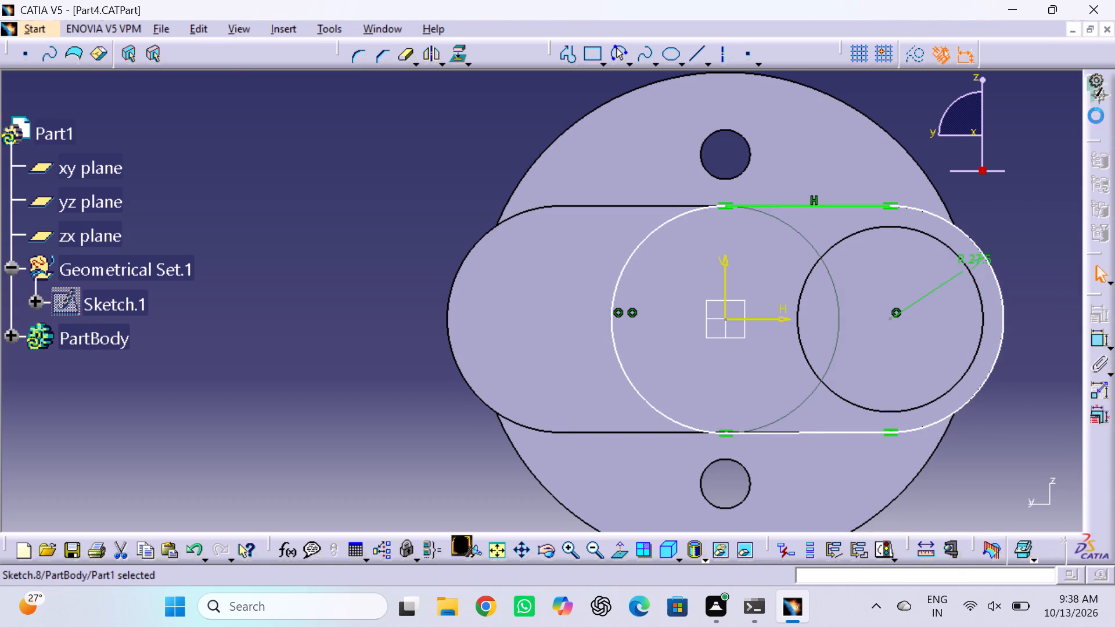
left_click(965, 287)
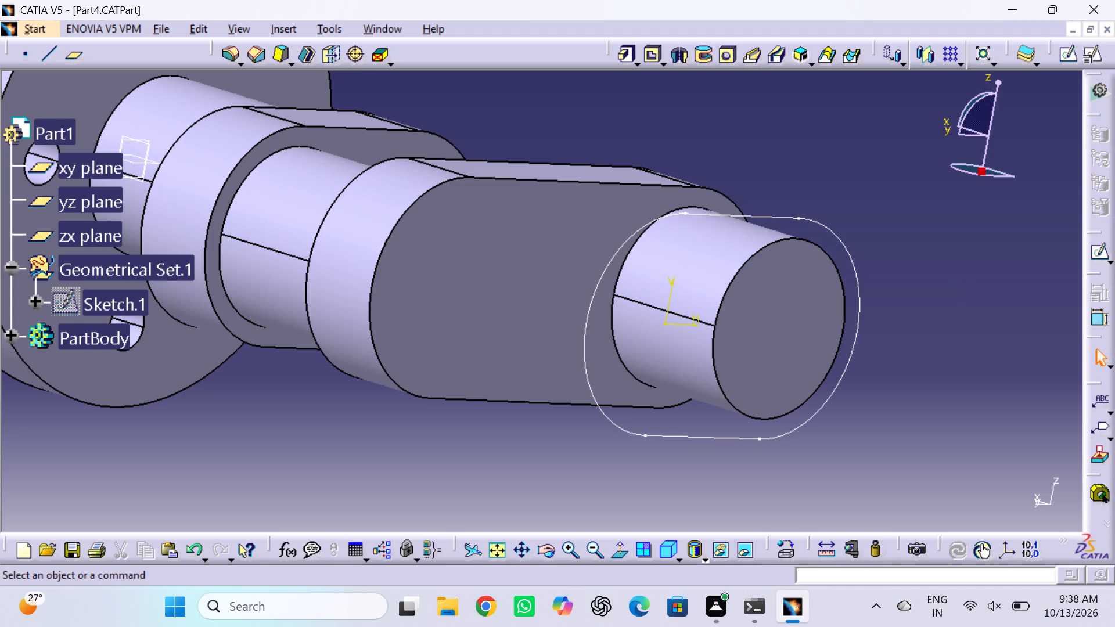
Pad the closed rounded web profile on the crankpin's end face to a length of 22 mm.
double_click(621, 55)
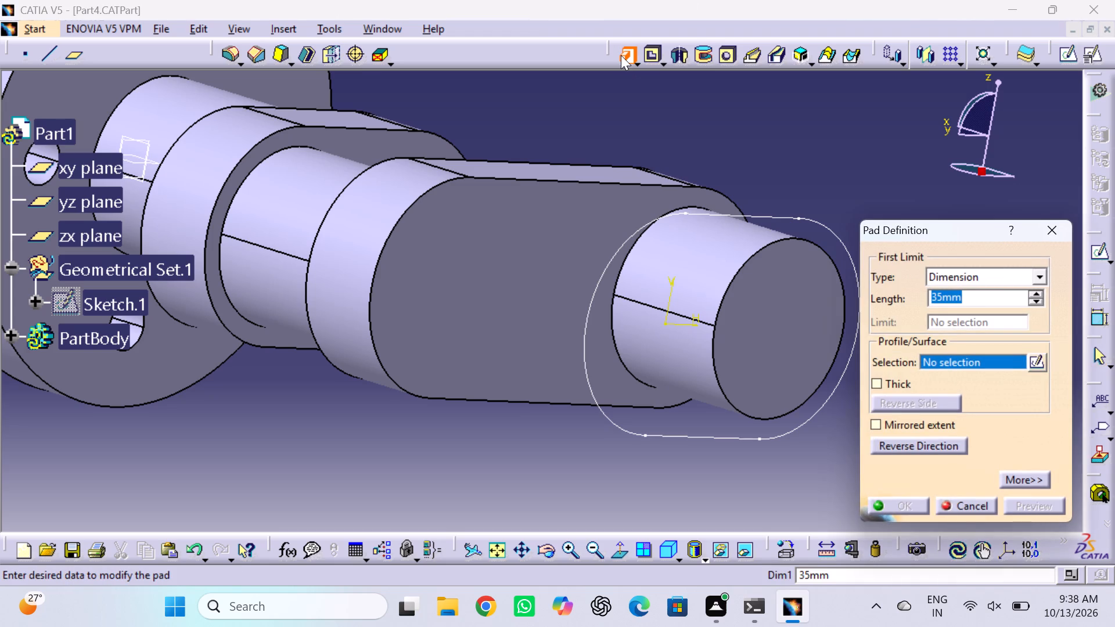
double_click(971, 299)
key("2")
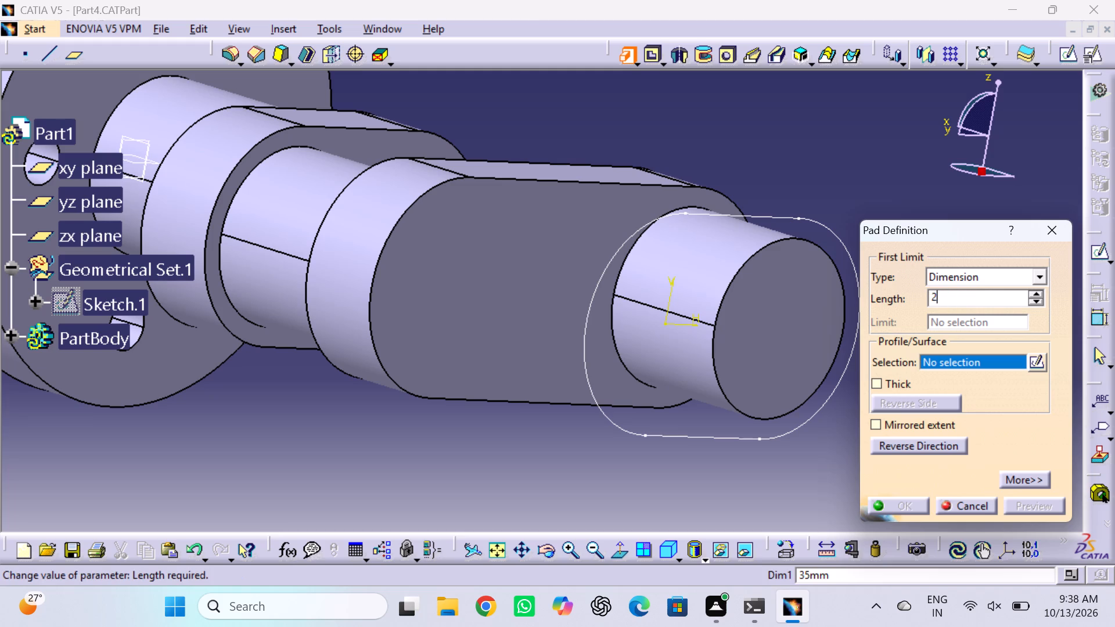
key("2")
left_click(913, 510)
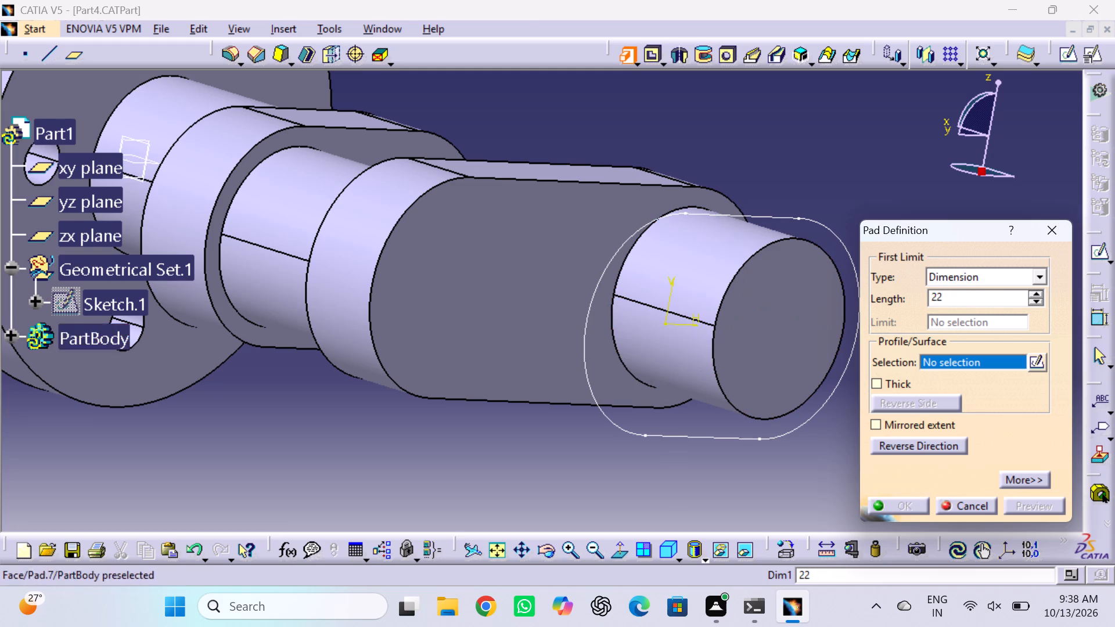
left_click(703, 438)
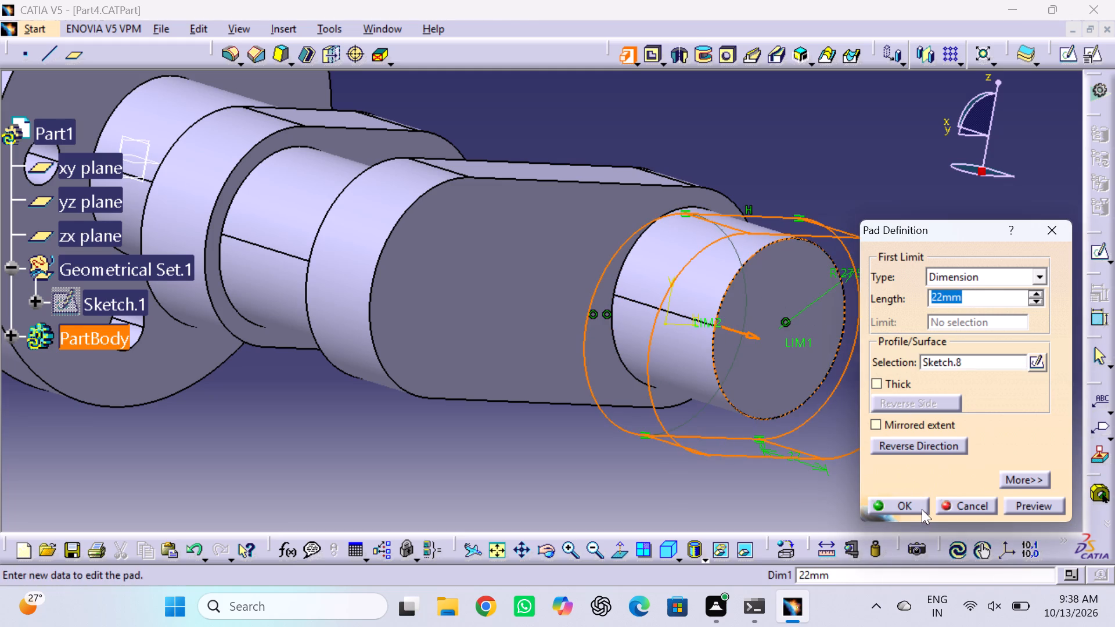
left_click(922, 509)
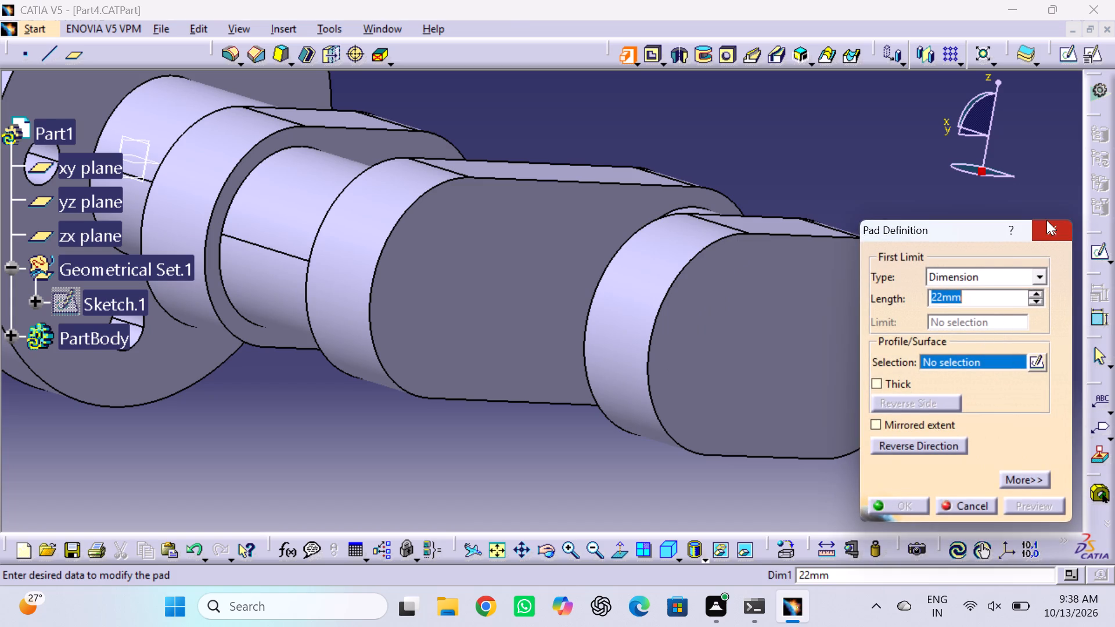
left_click(1046, 220)
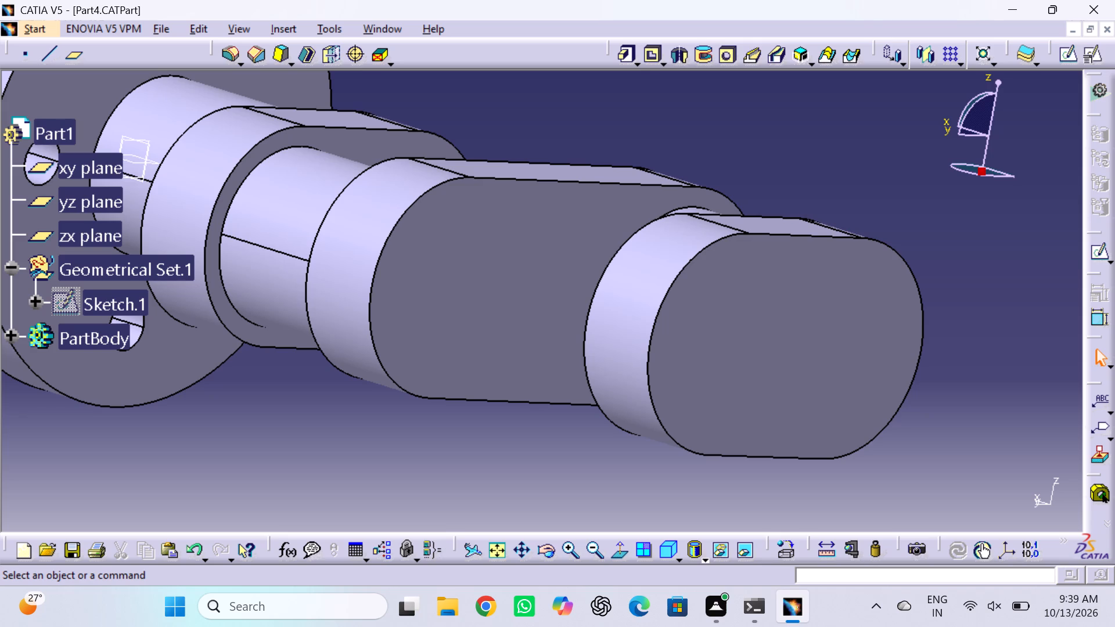
Open a new sketch on the outer end face of the 22 mm web.
middle_click_drag(714, 146, 765, 243)
right_click_drag(712, 147, 765, 243)
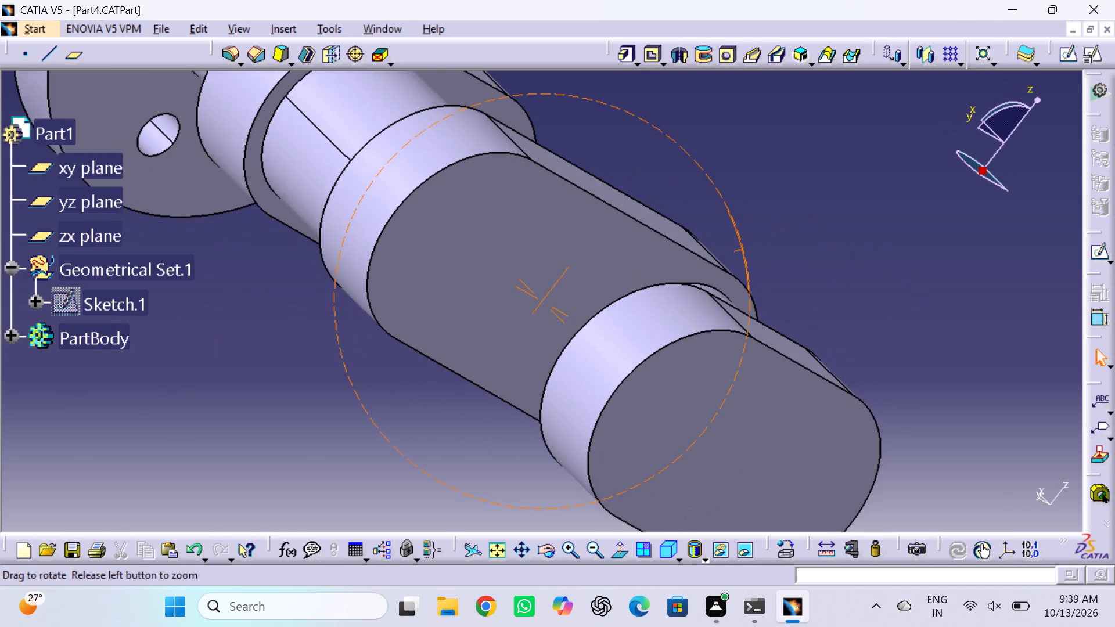
middle_click_drag(765, 243, 747, 244)
right_click_drag(765, 243, 661, 304)
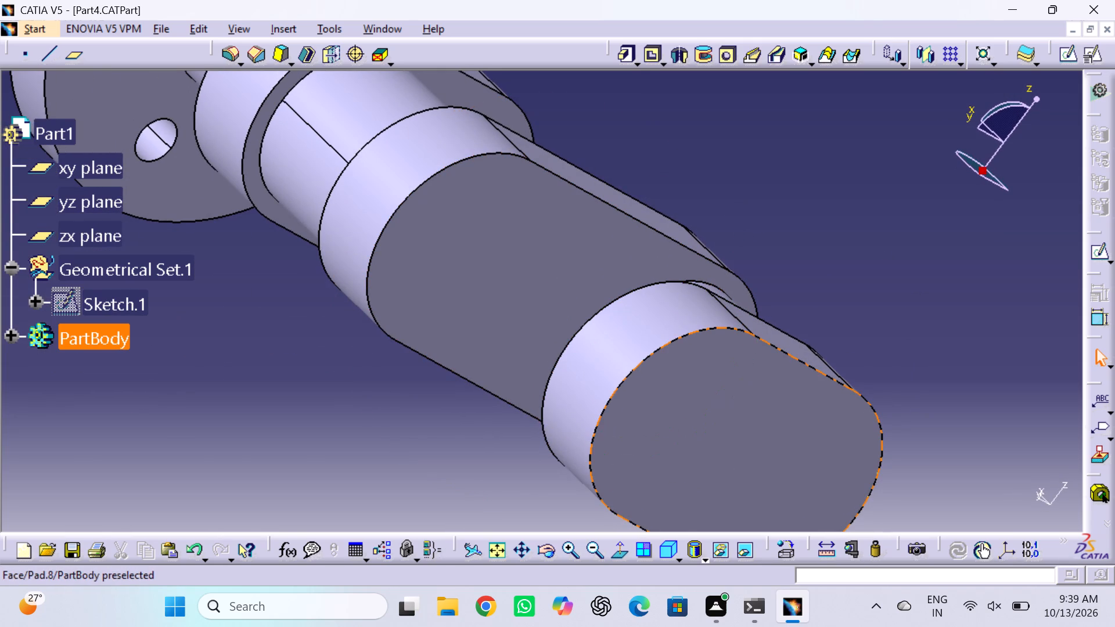
left_click(592, 549)
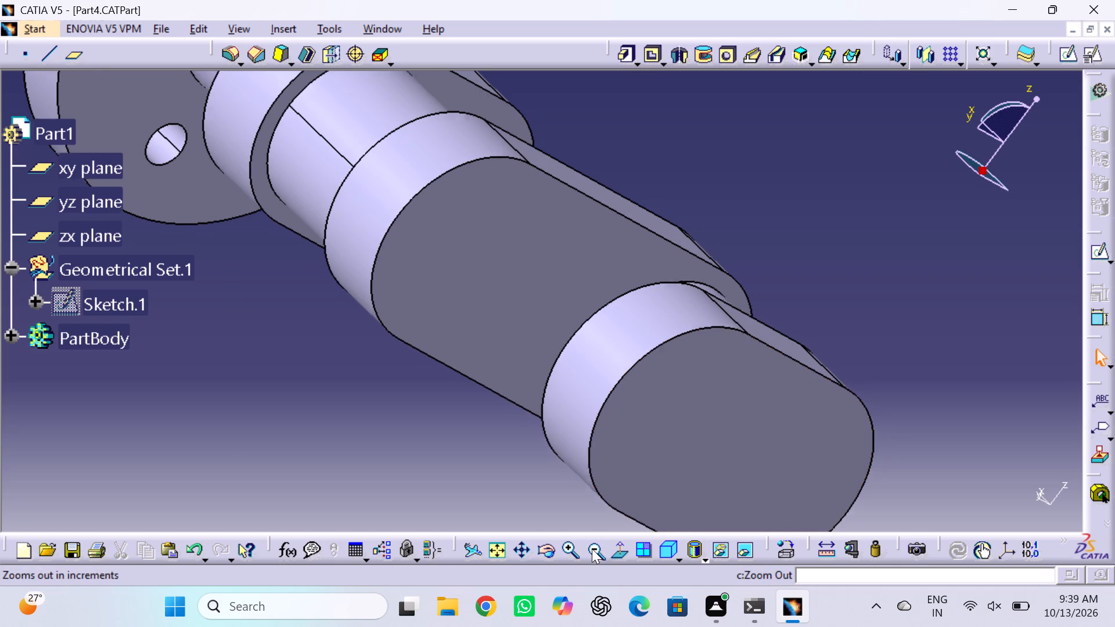
left_click(592, 548)
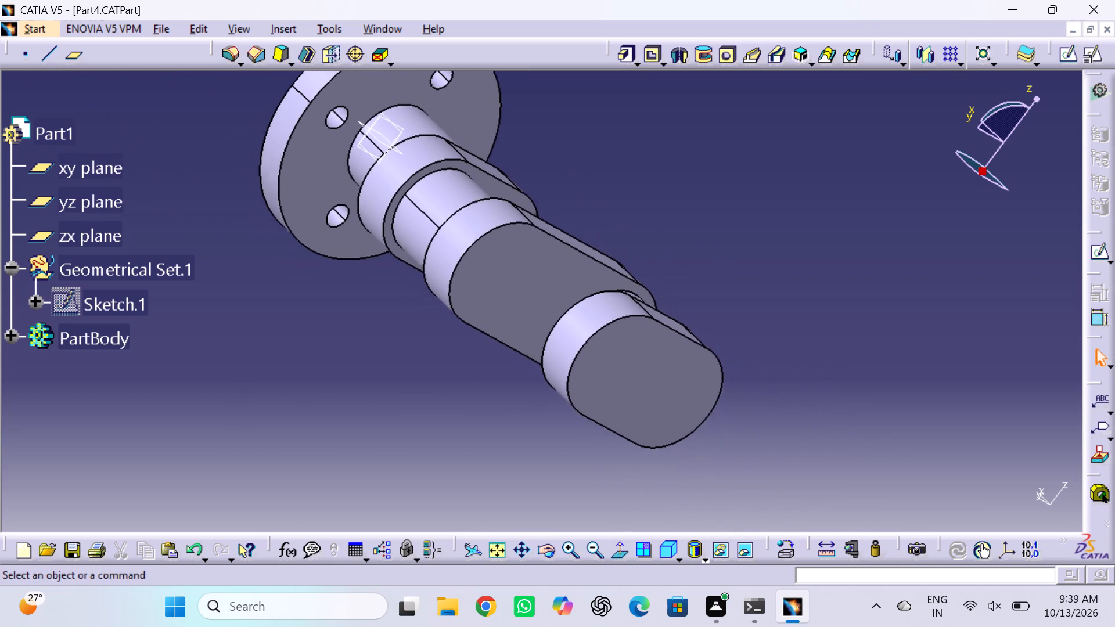
right_click_drag(654, 177, 625, 224)
middle_click_drag(654, 177, 625, 224)
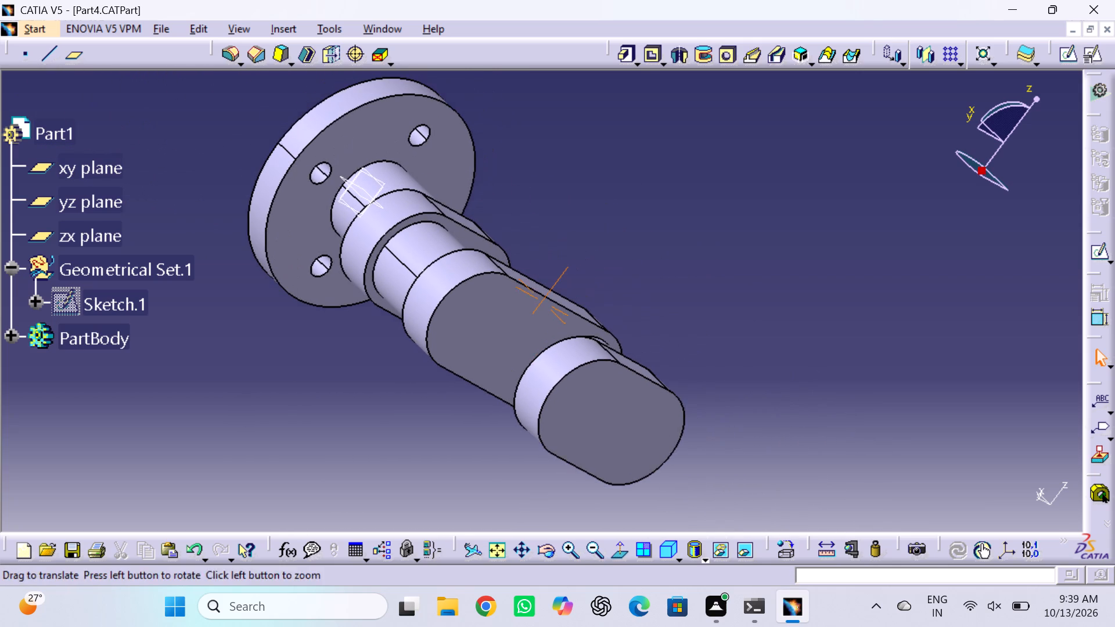
right_click_drag(625, 224, 621, 229)
middle_click_drag(625, 224, 621, 229)
middle_click_drag(621, 229, 553, 265)
right_click_drag(621, 229, 553, 265)
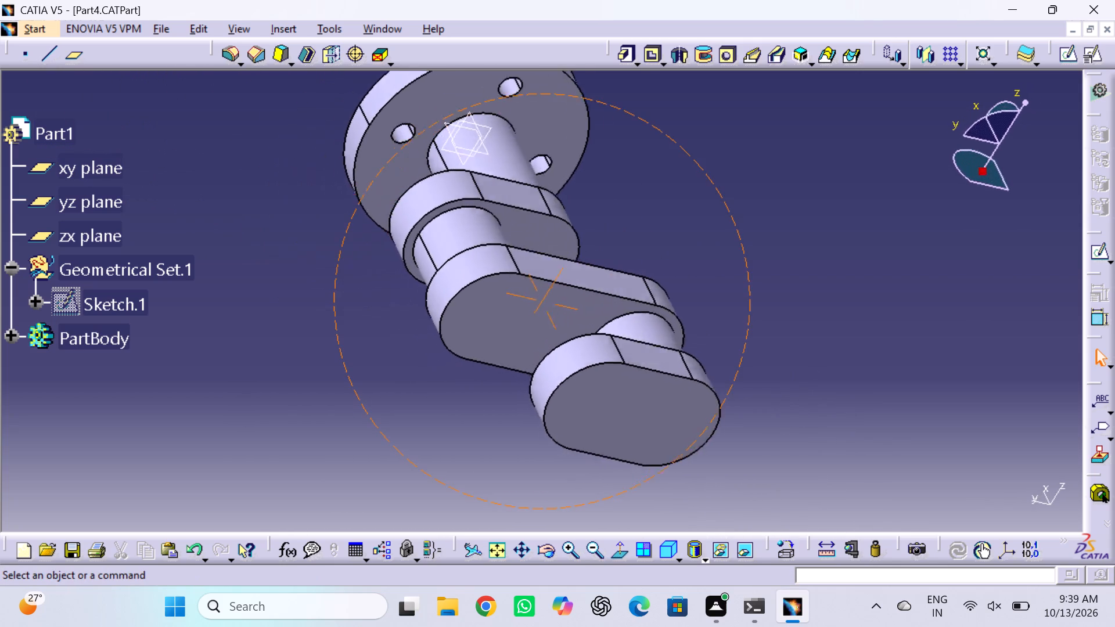
middle_click_drag(553, 265, 477, 311)
right_click_drag(553, 265, 477, 311)
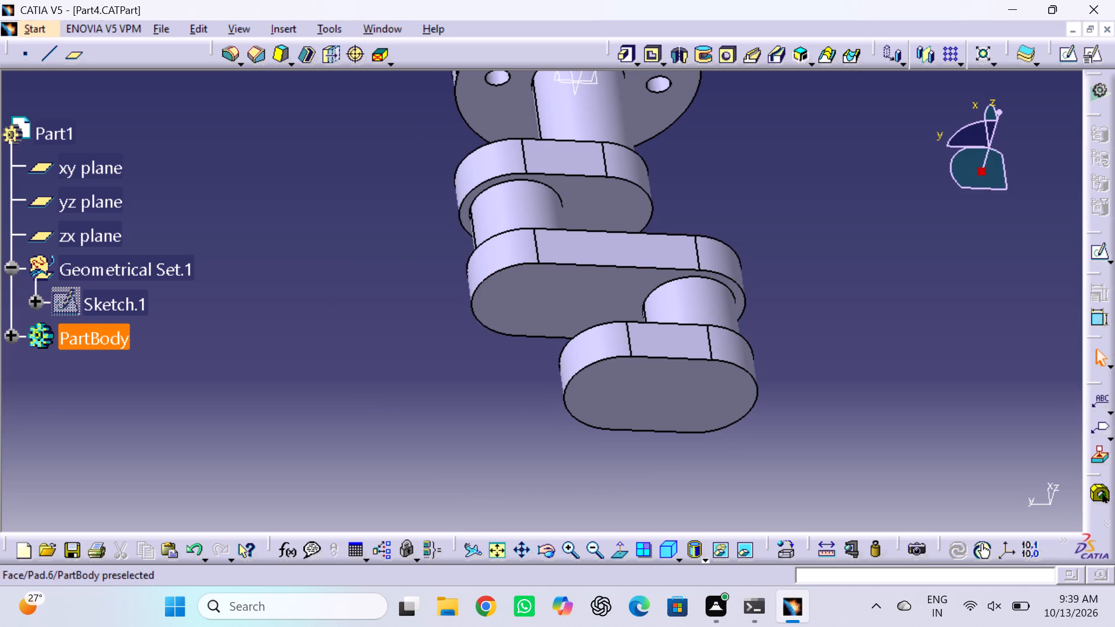
left_click(659, 391)
left_click(1070, 51)
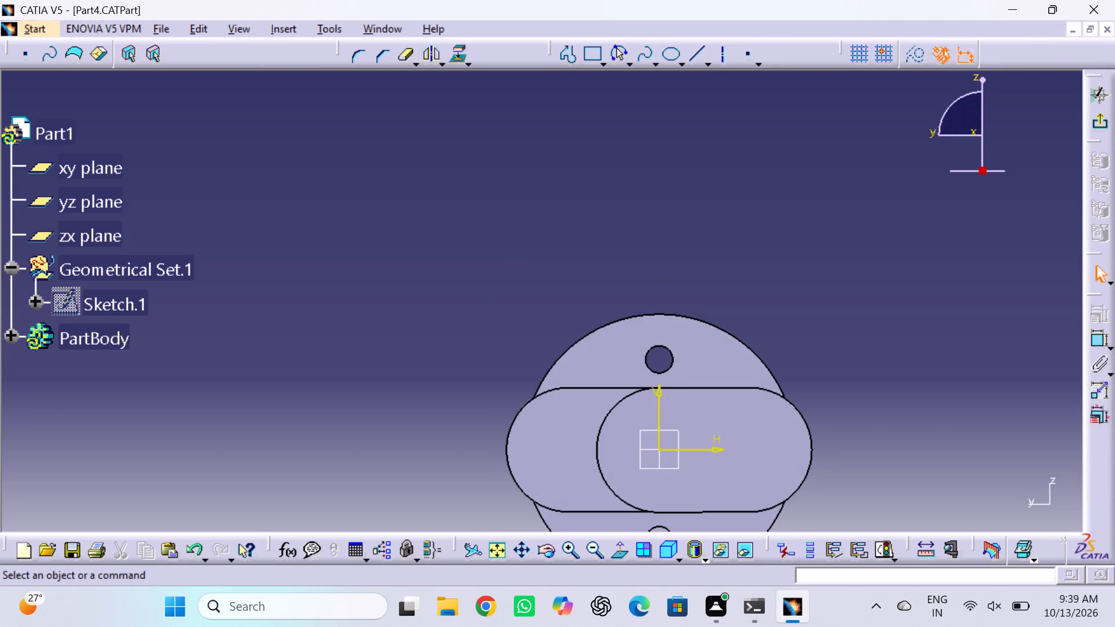
Sketch a circle of about 19 mm radius centred on the sketch origin.
double_click(628, 61)
left_click(641, 91)
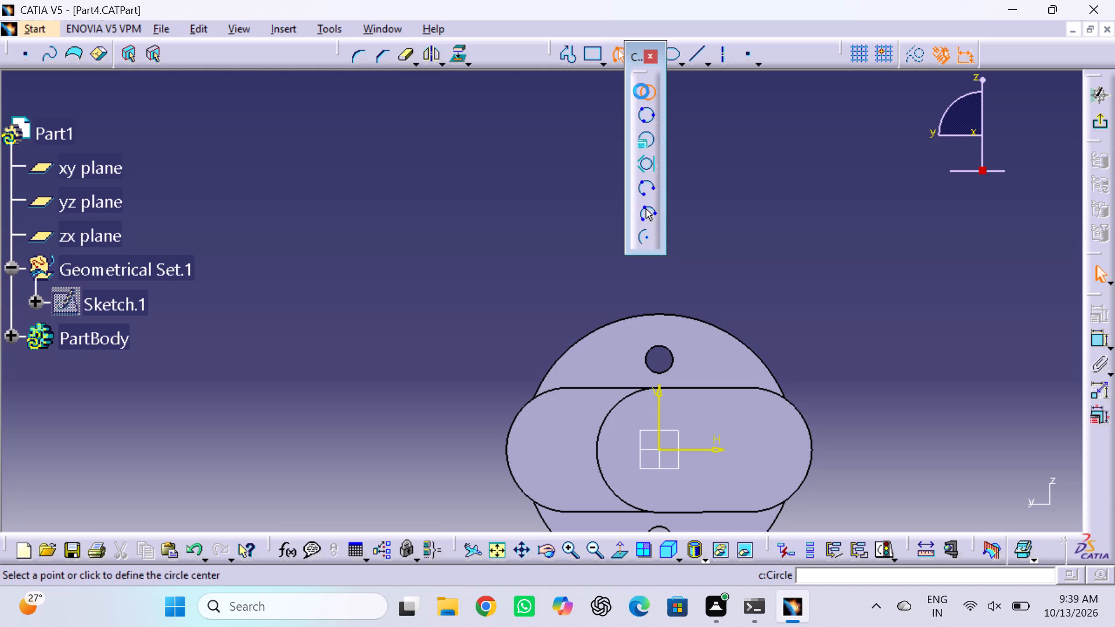
left_click(662, 449)
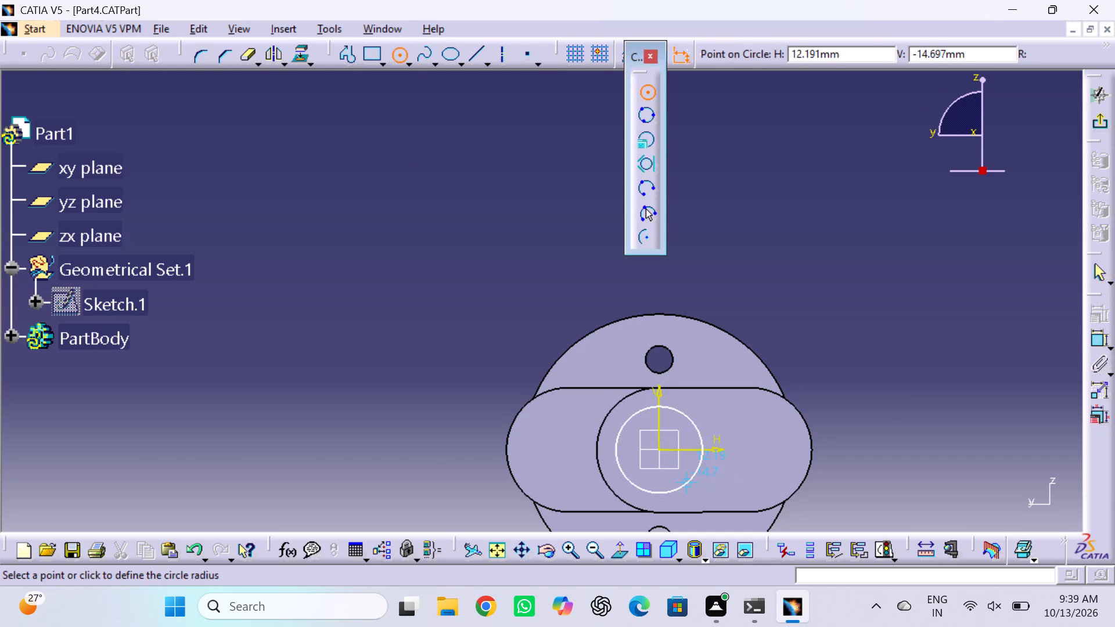
left_click(685, 482)
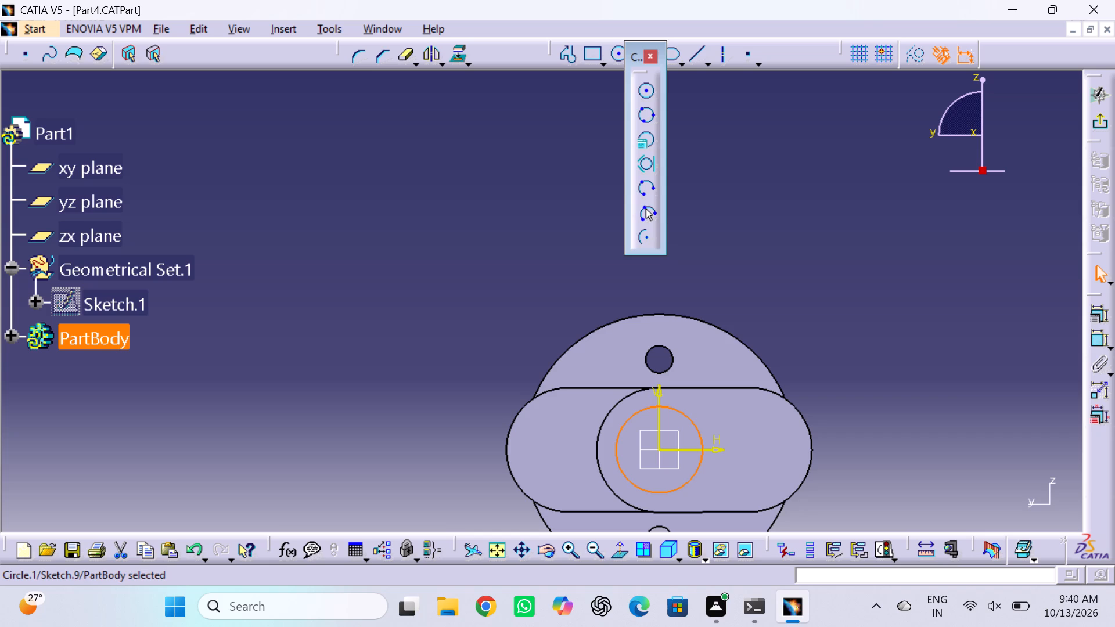
Dimension the radius of the circle centred on the origin.
left_click(1095, 336)
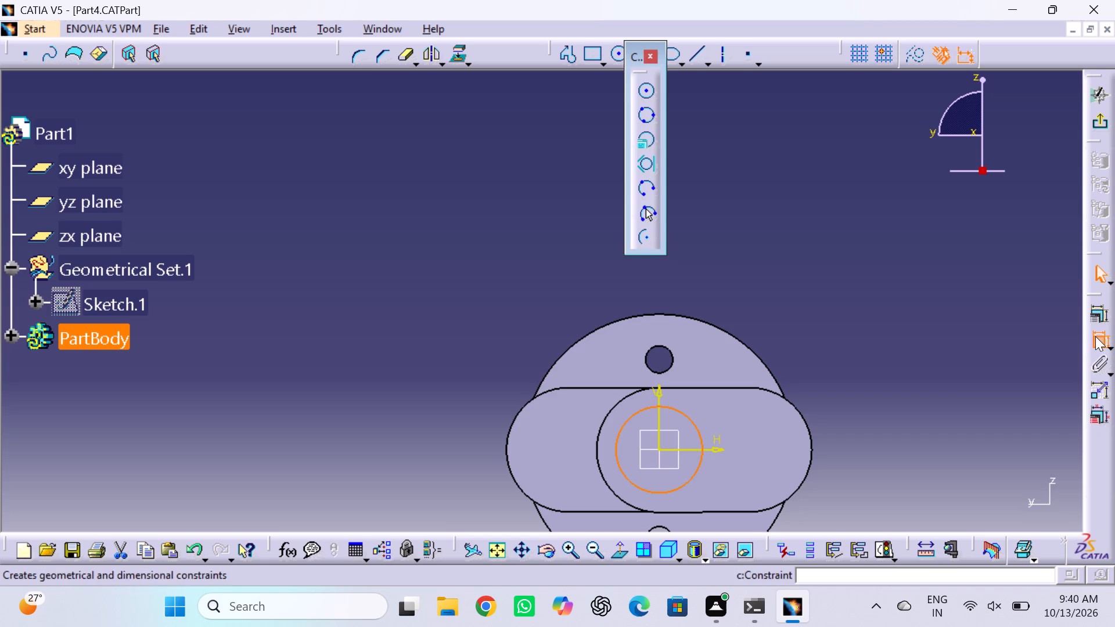
left_click(444, 362)
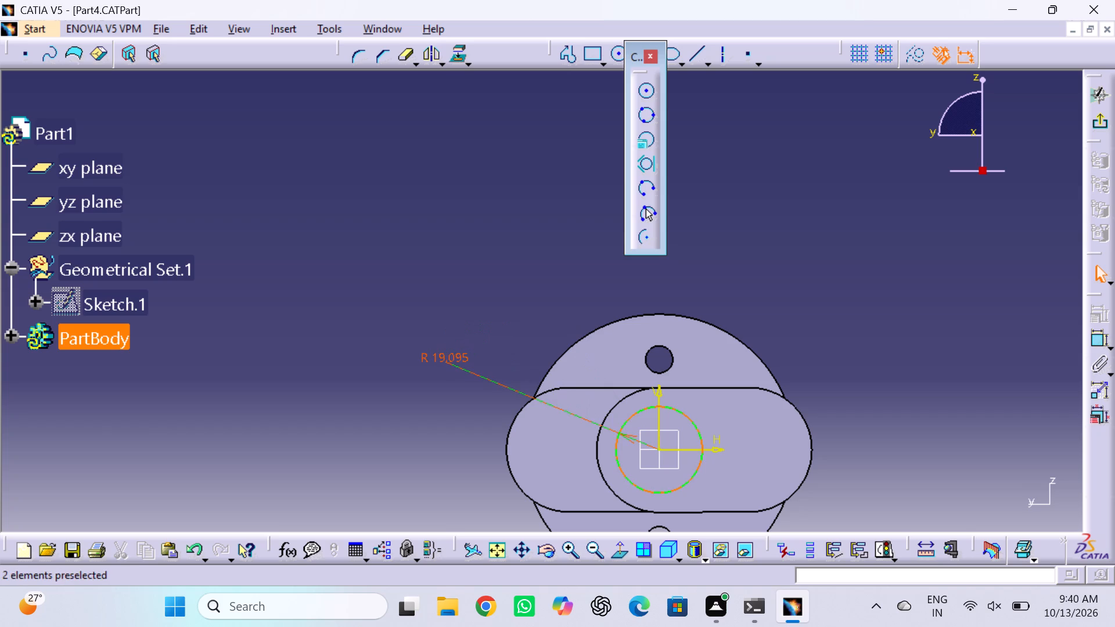
Change the origin-centred circle's radius dimension to a diameter and set it to 50 mm.
double_click(445, 352)
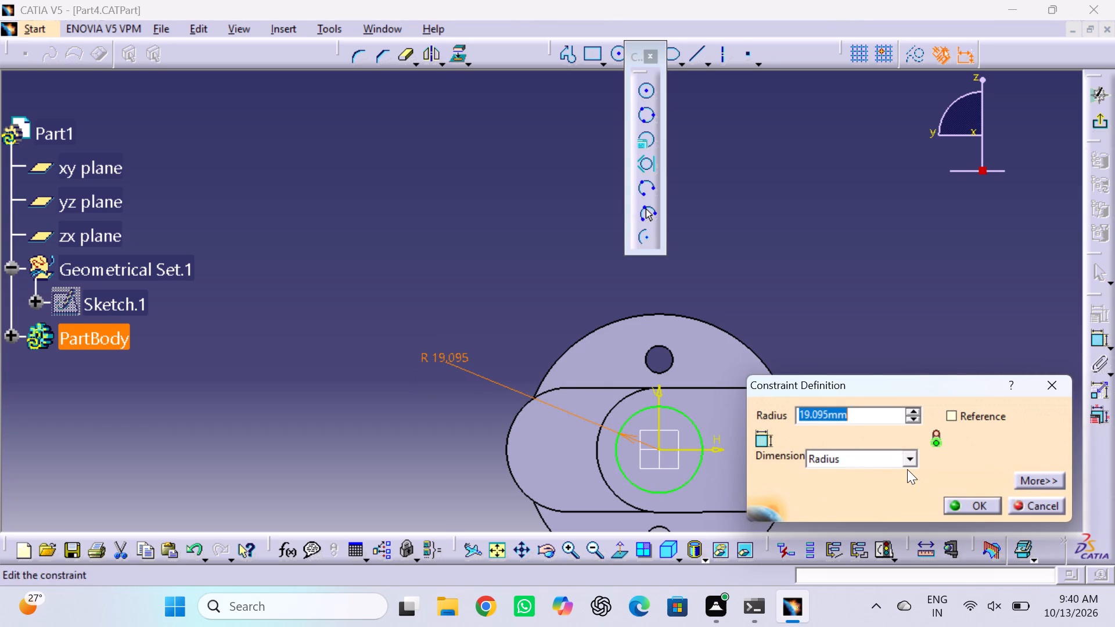
left_click(912, 458)
left_click(885, 490)
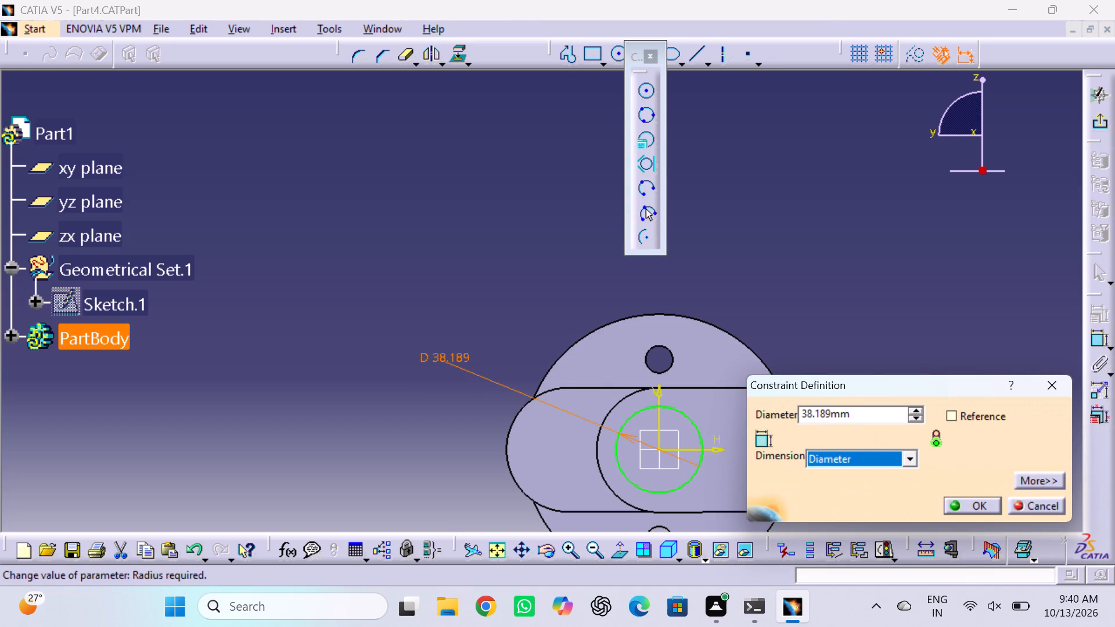
double_click(877, 415)
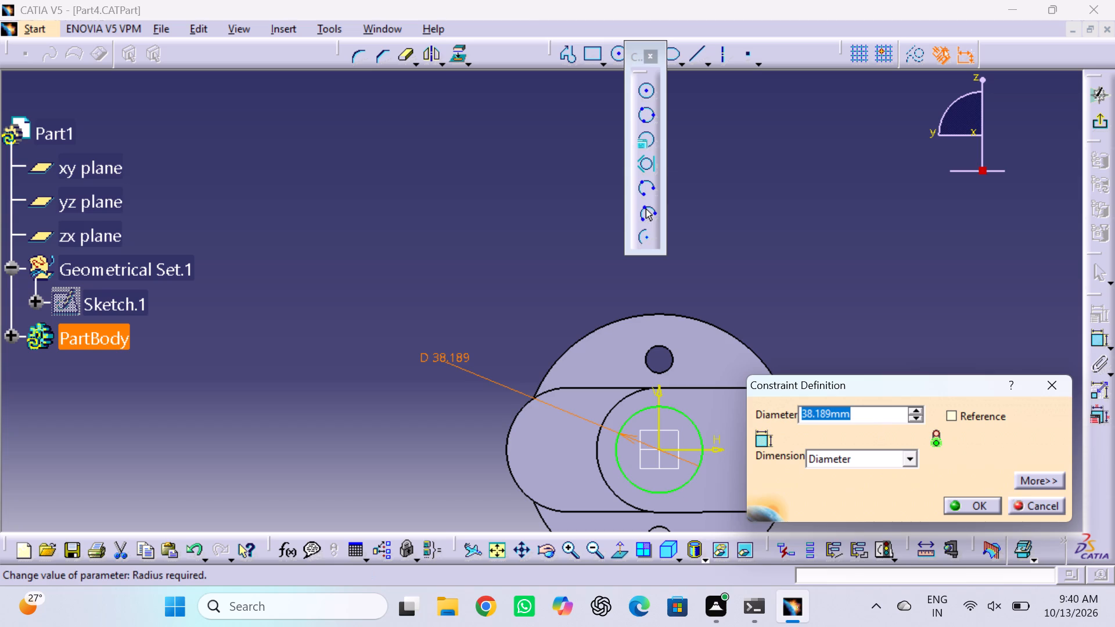
type("50")
key("Return")
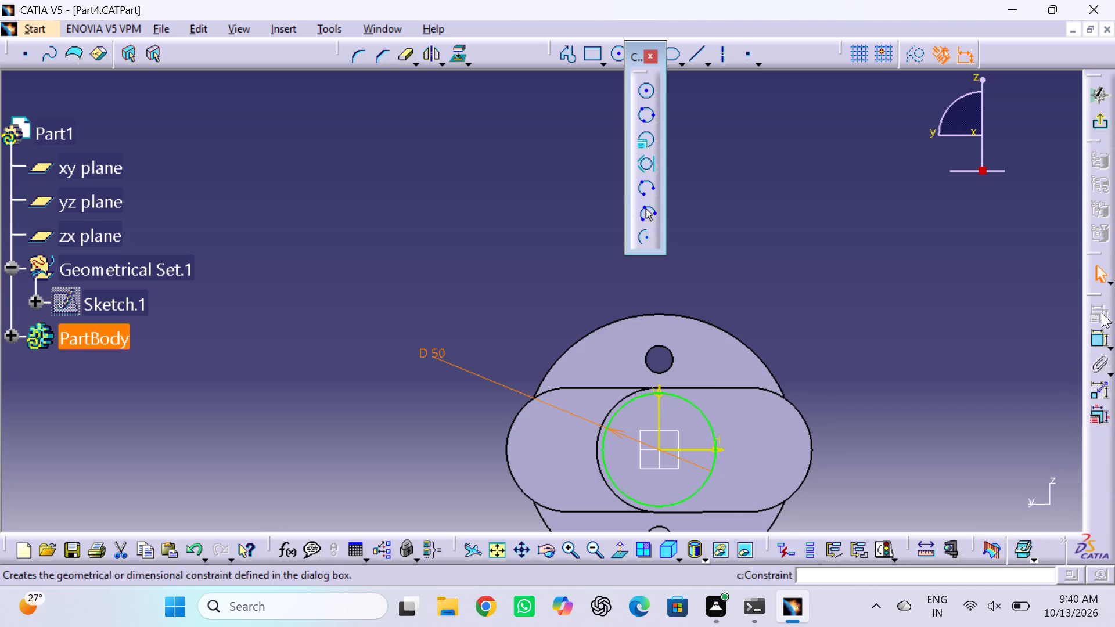
Leave the sketch and pad the 50 mm circle outward from the web's end face to a length of 45 mm.
left_click(1103, 122)
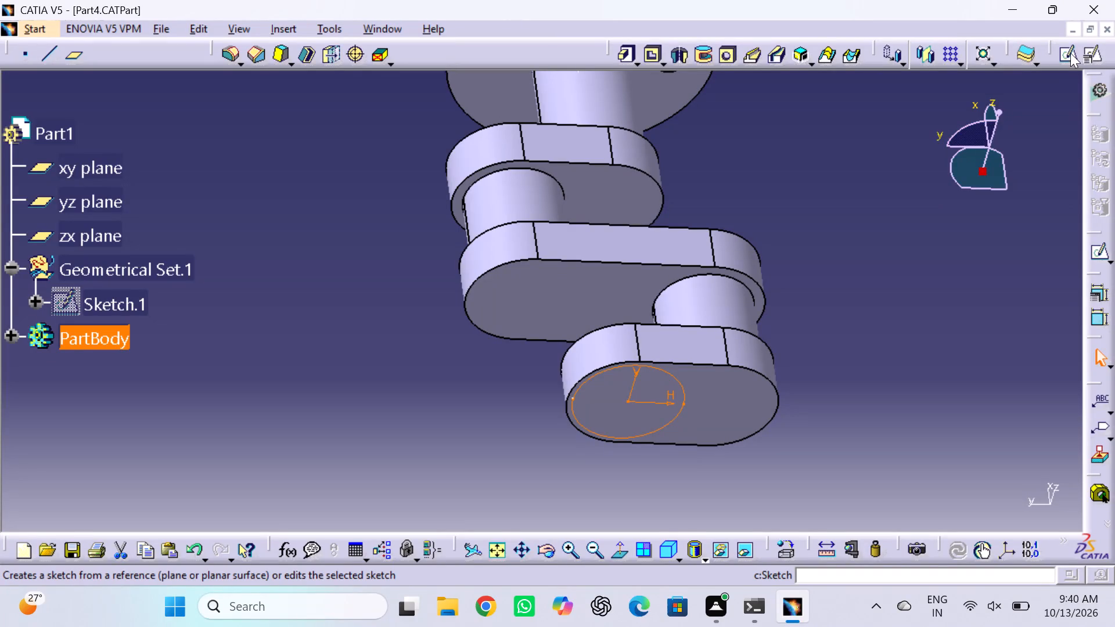
left_click(631, 50)
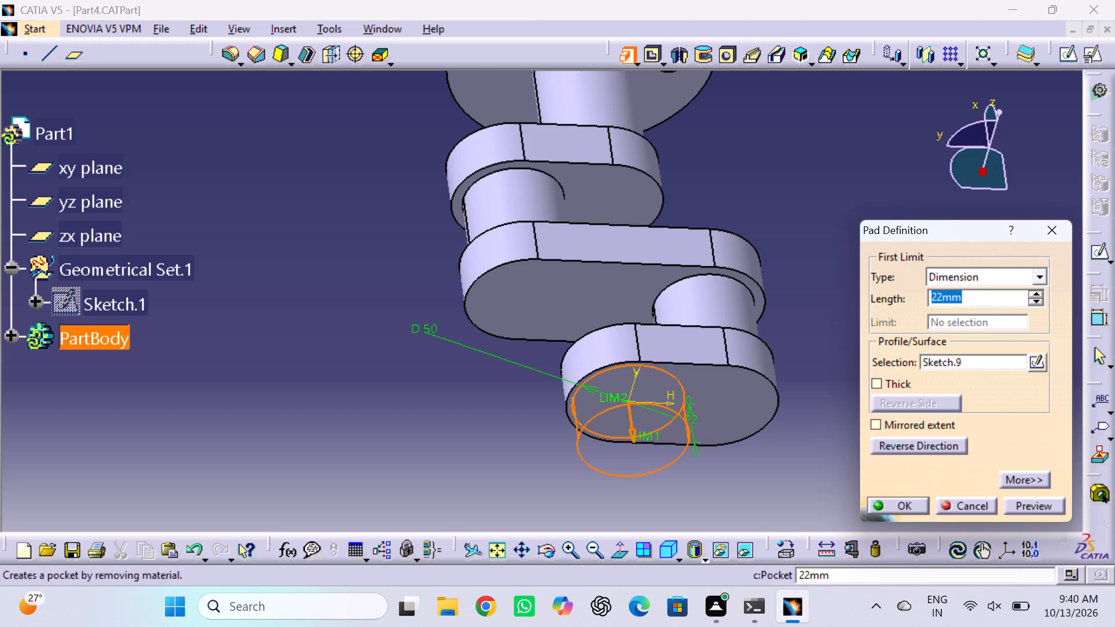
double_click(986, 301)
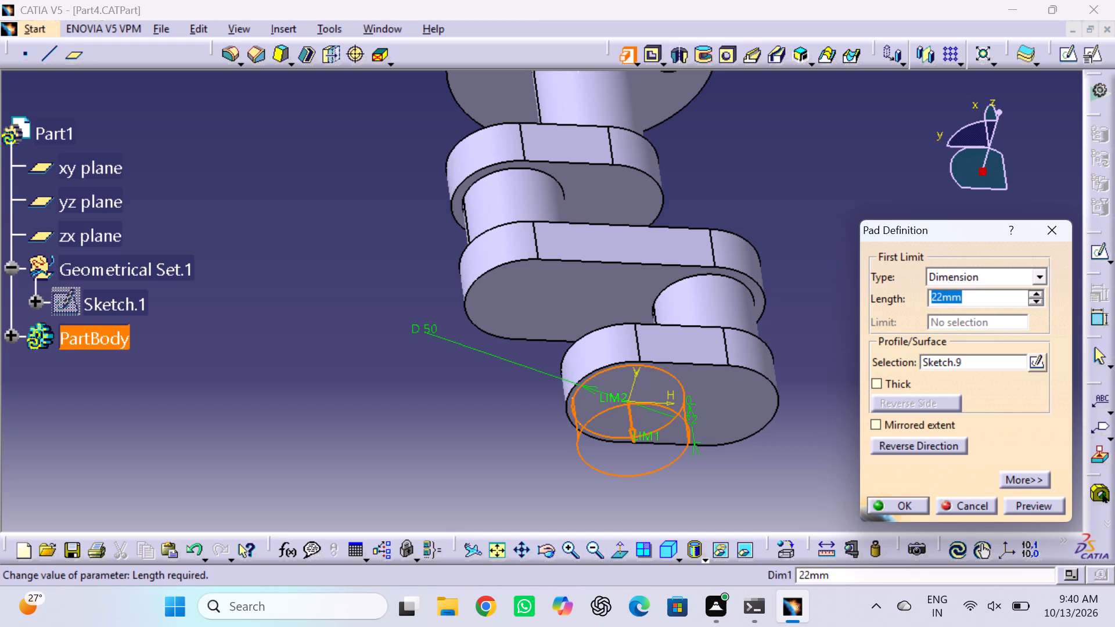
key("4")
key("5")
key("Return")
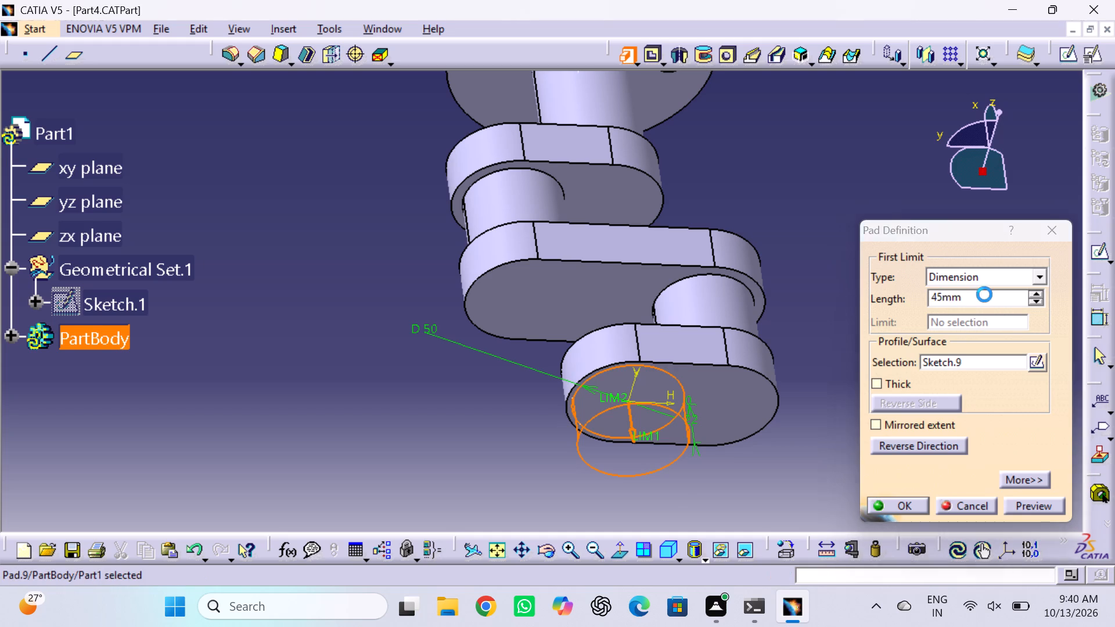
left_click(984, 294)
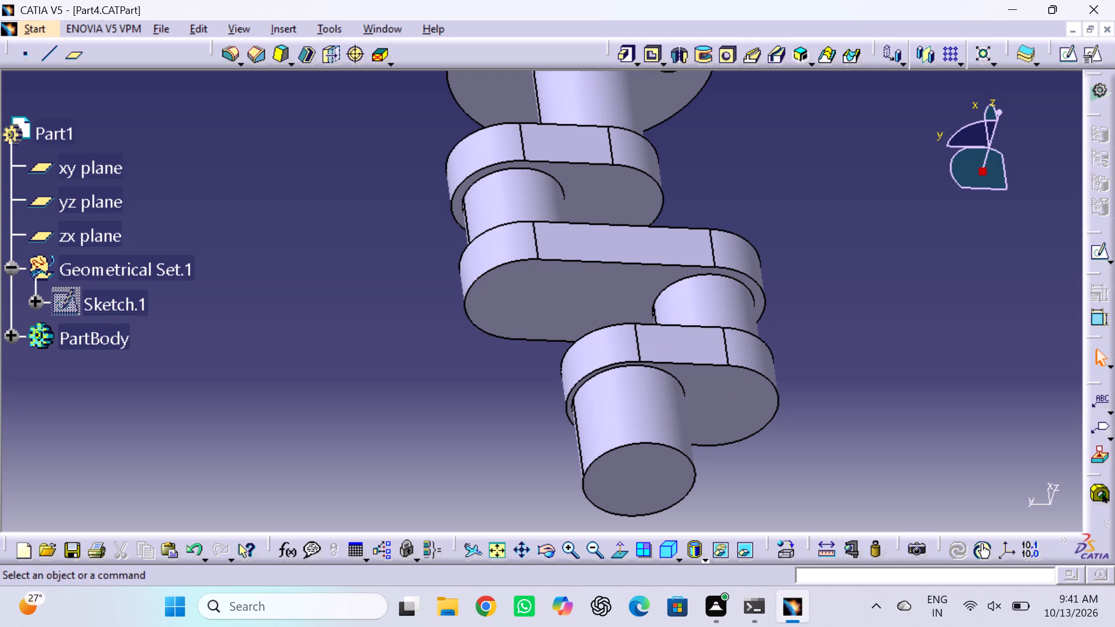
Open a new sketch on the free end face of the 45 mm long journal.
left_click(677, 480)
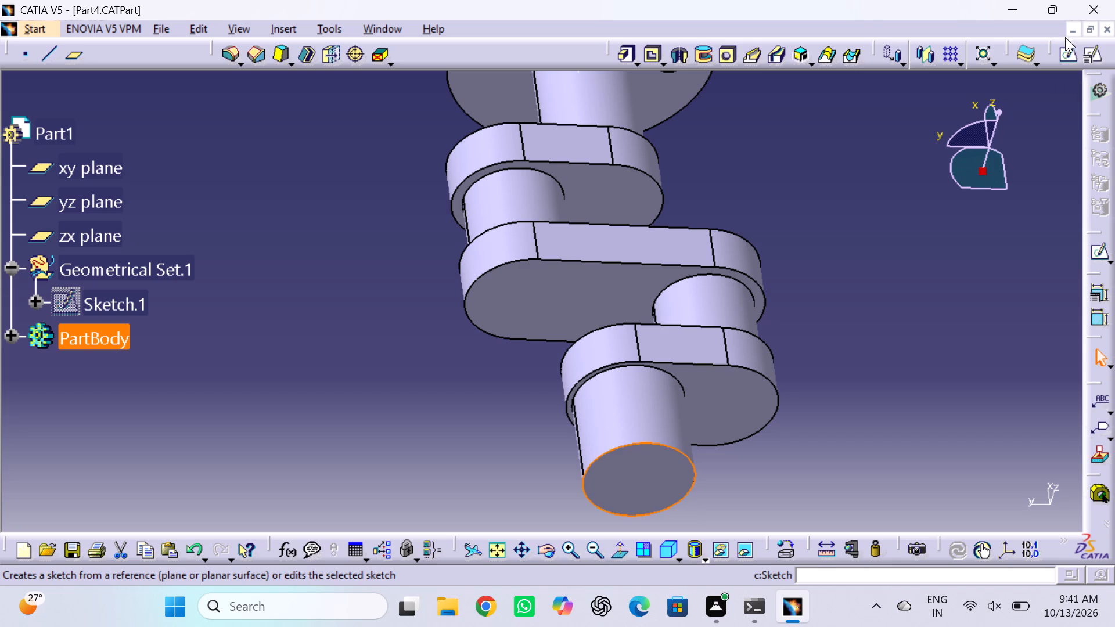
left_click(1069, 55)
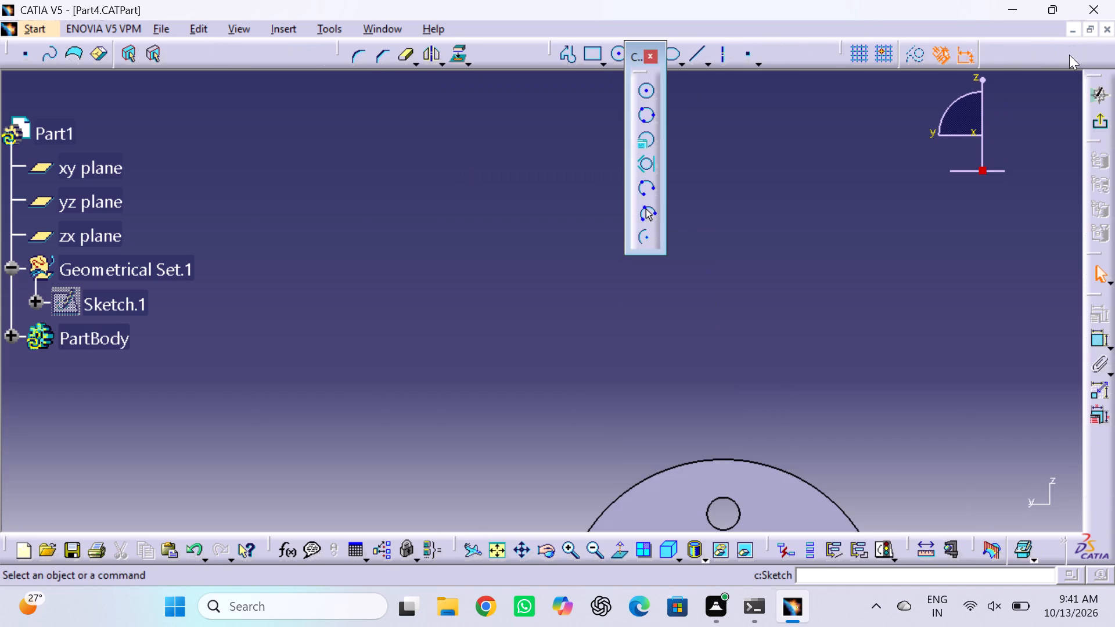
Sketch a circle of about 32 mm radius centred on the sketch origin.
middle_click_drag(846, 305, 729, 118)
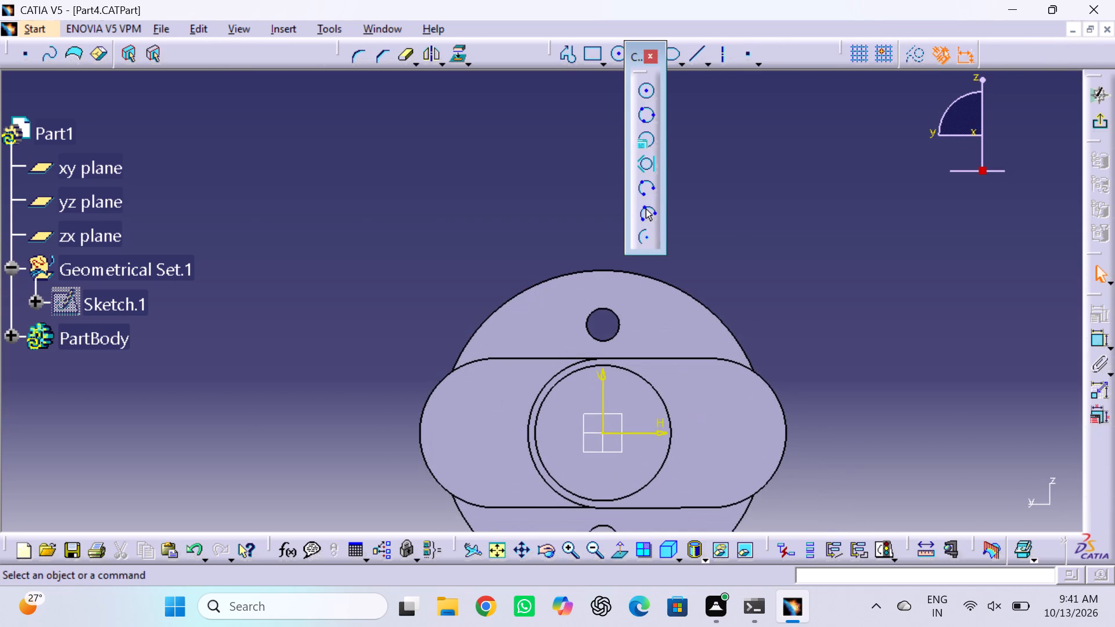
middle_click_drag(834, 245, 799, 204)
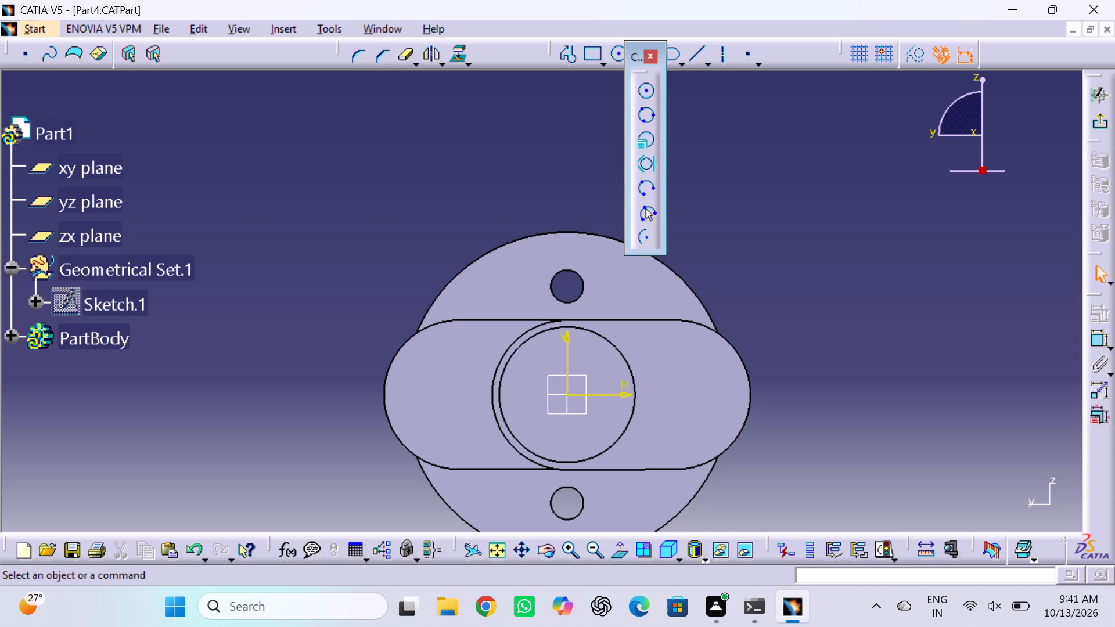
left_click(645, 92)
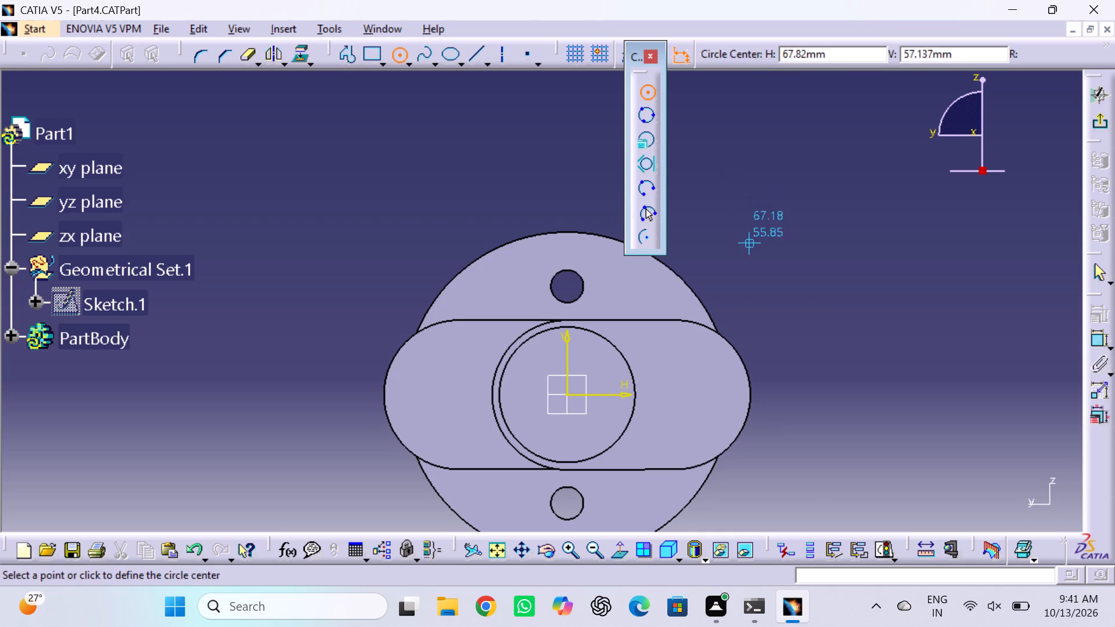
left_click(569, 395)
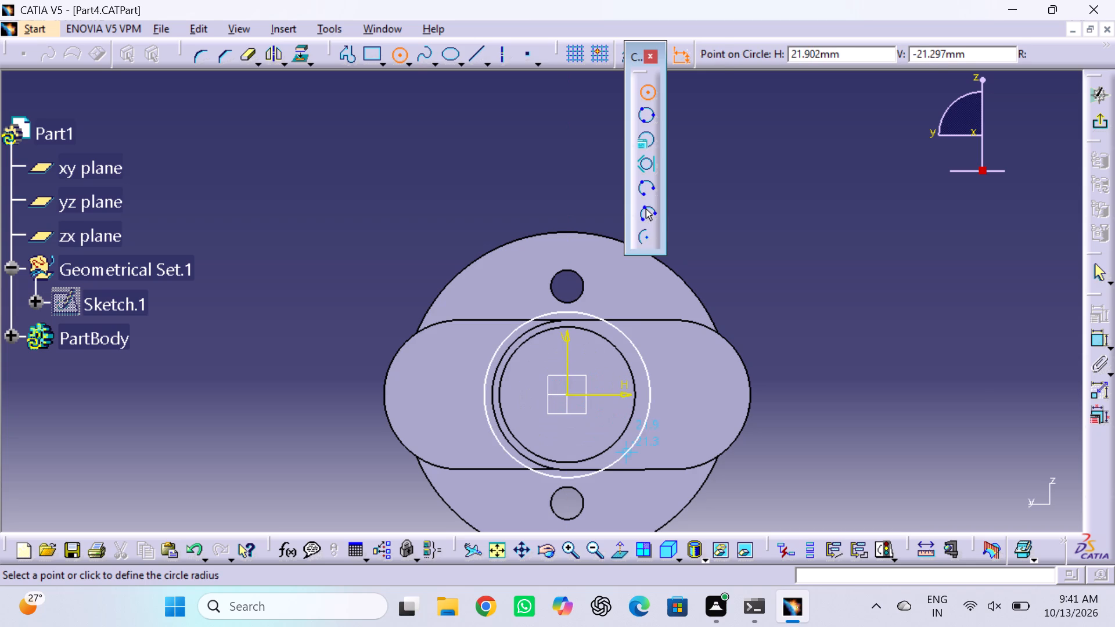
left_click(631, 456)
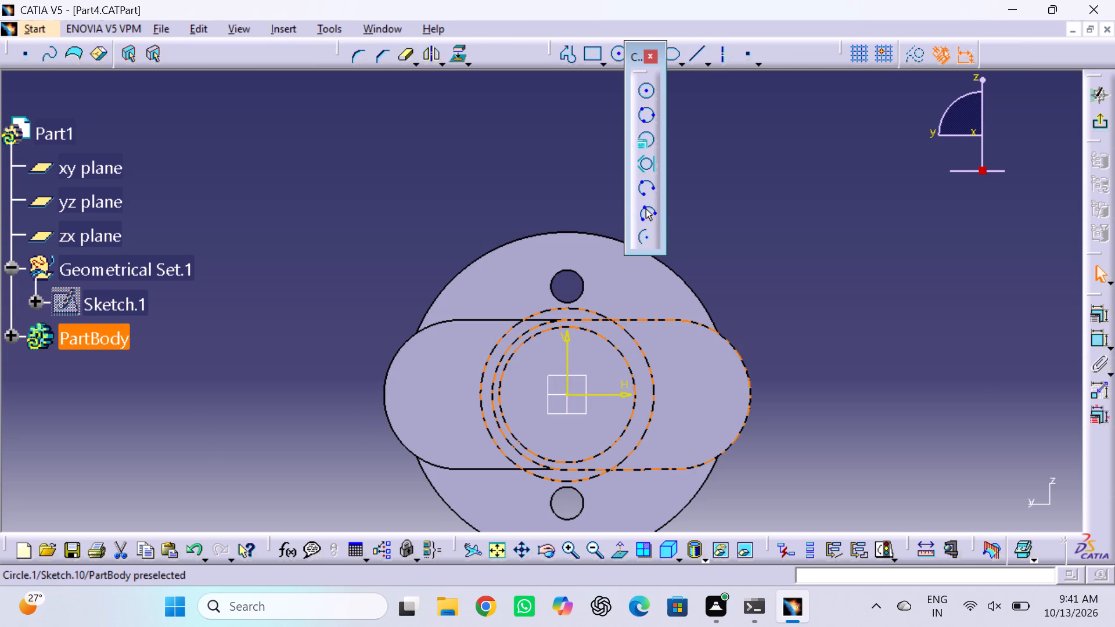
Dimension the new circle as a radius and set it to 27.5 mm.
left_click(1103, 344)
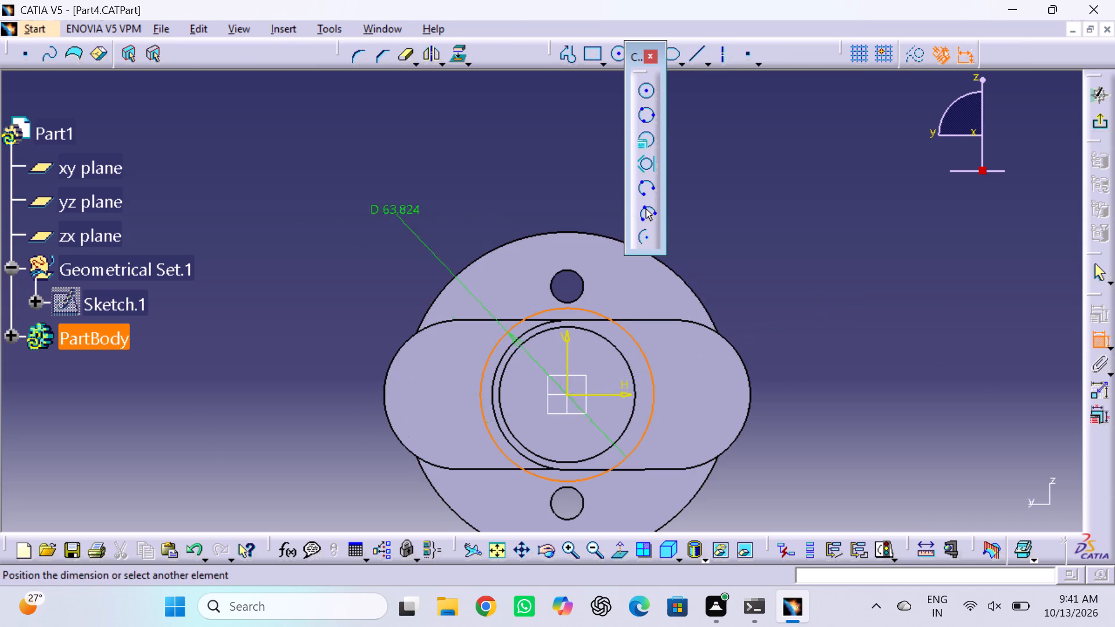
left_click(297, 292)
double_click(286, 282)
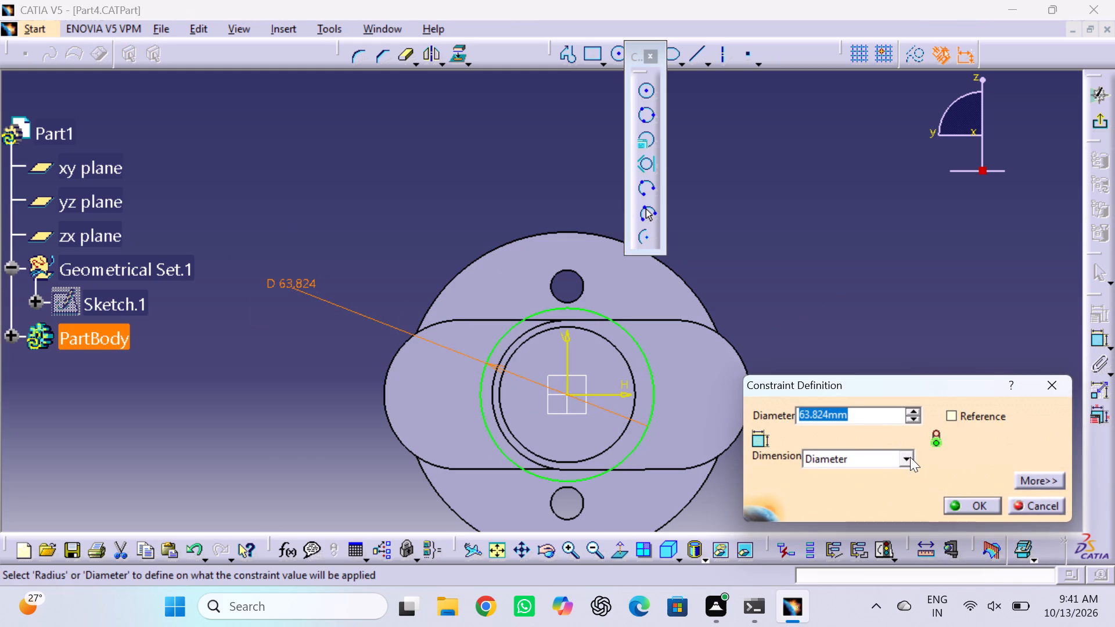
left_click(910, 457)
left_click(886, 475)
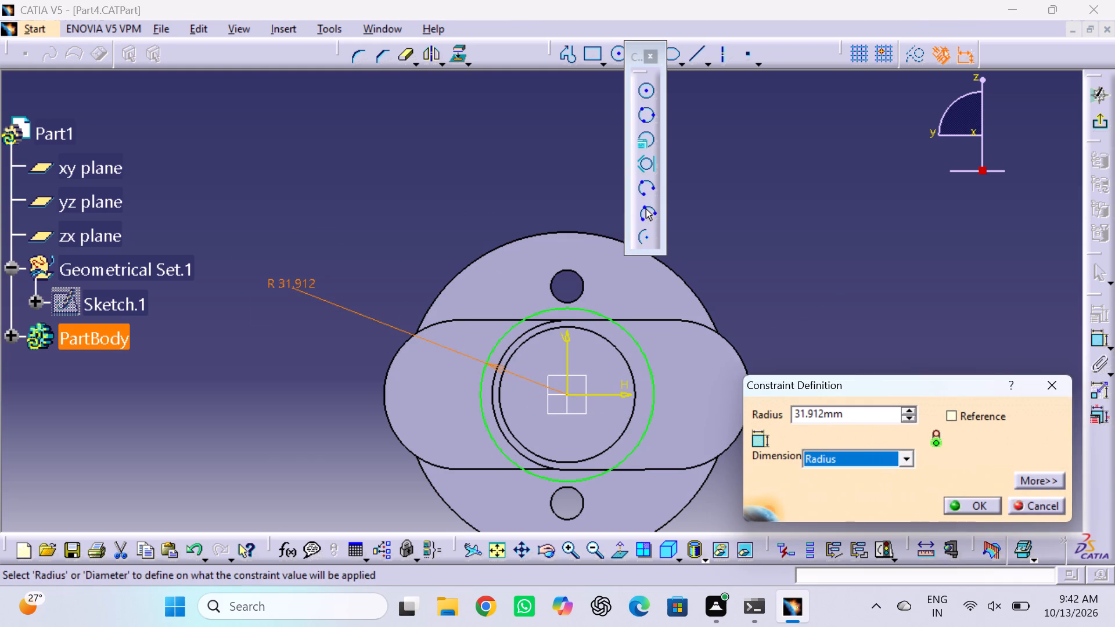
double_click(872, 415)
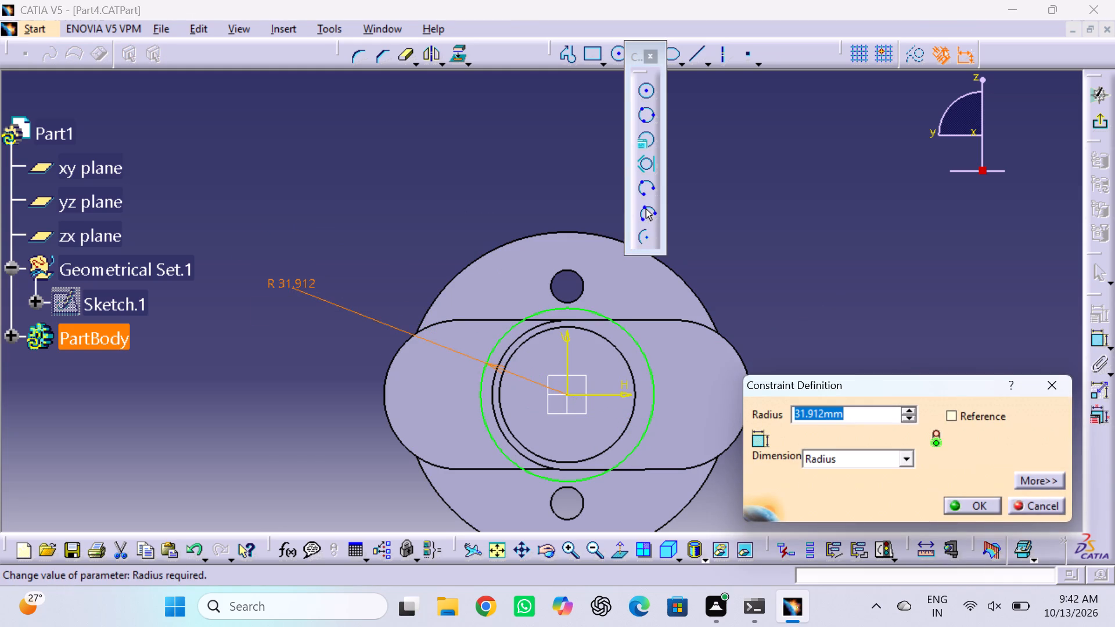
type("27")
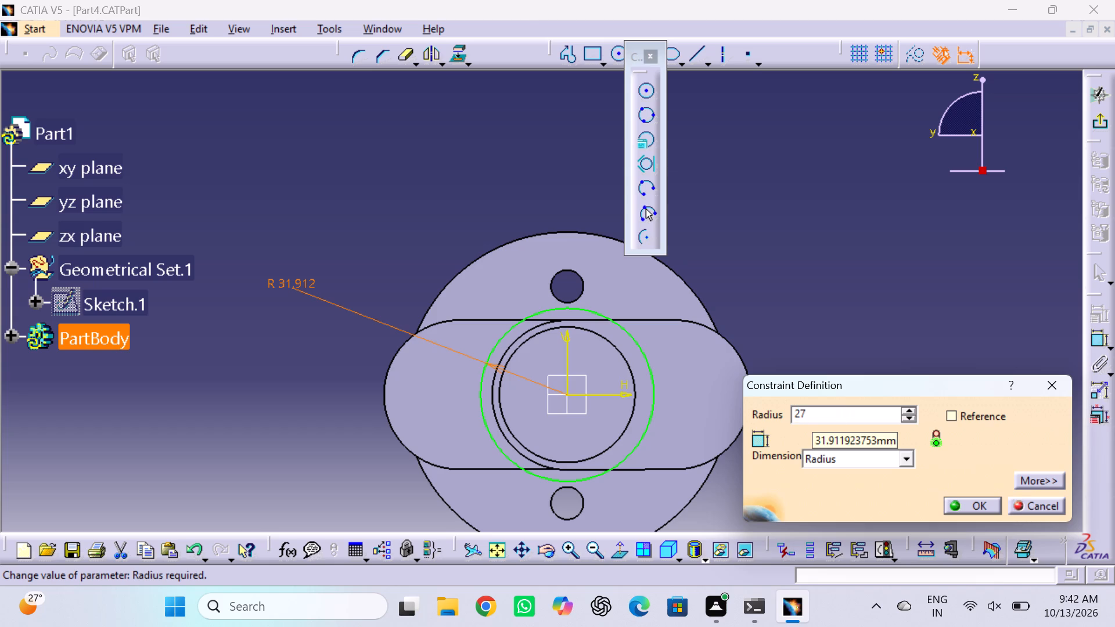
key("period")
key("5")
key("Return")
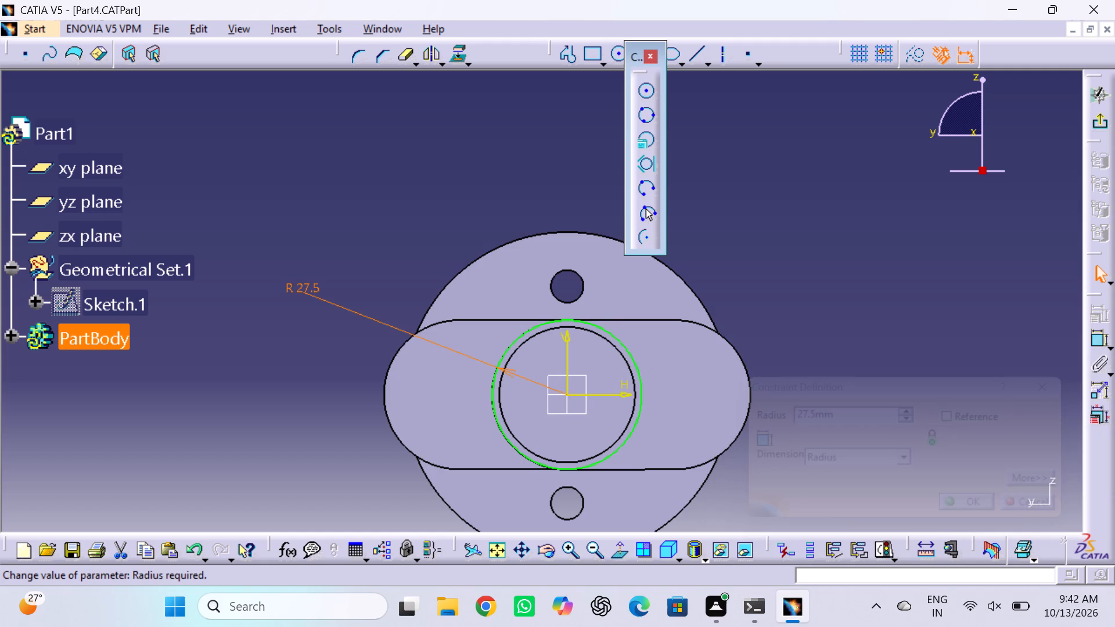
Draw a horizontal profile line about 105 mm long in the positive H direction from the circle's topmost point.
left_click(569, 52)
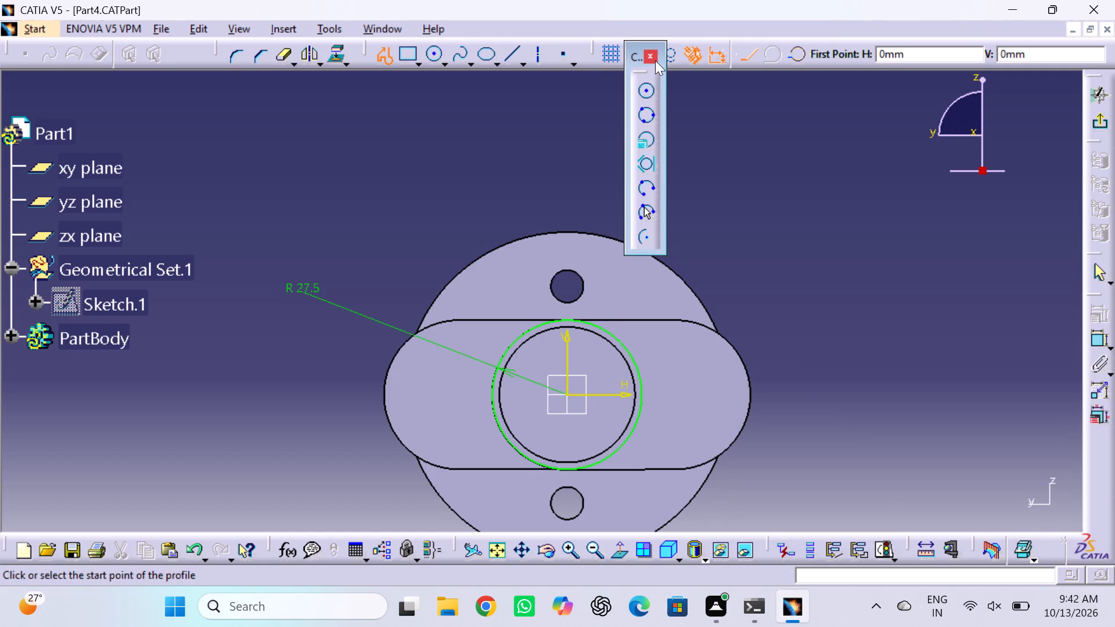
left_click(637, 42)
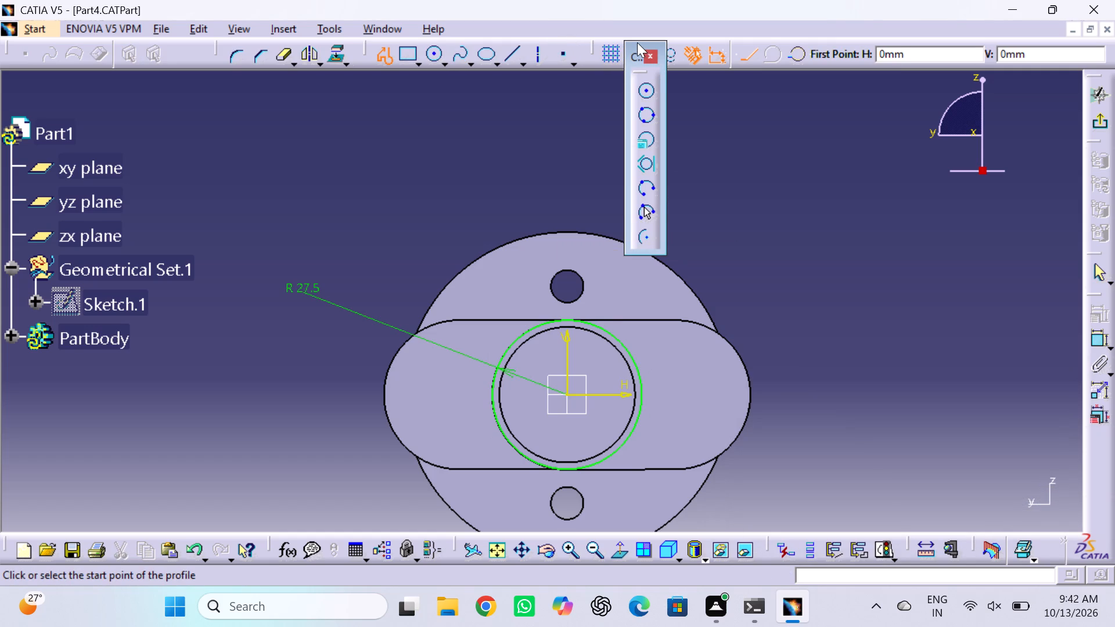
left_click(644, 54)
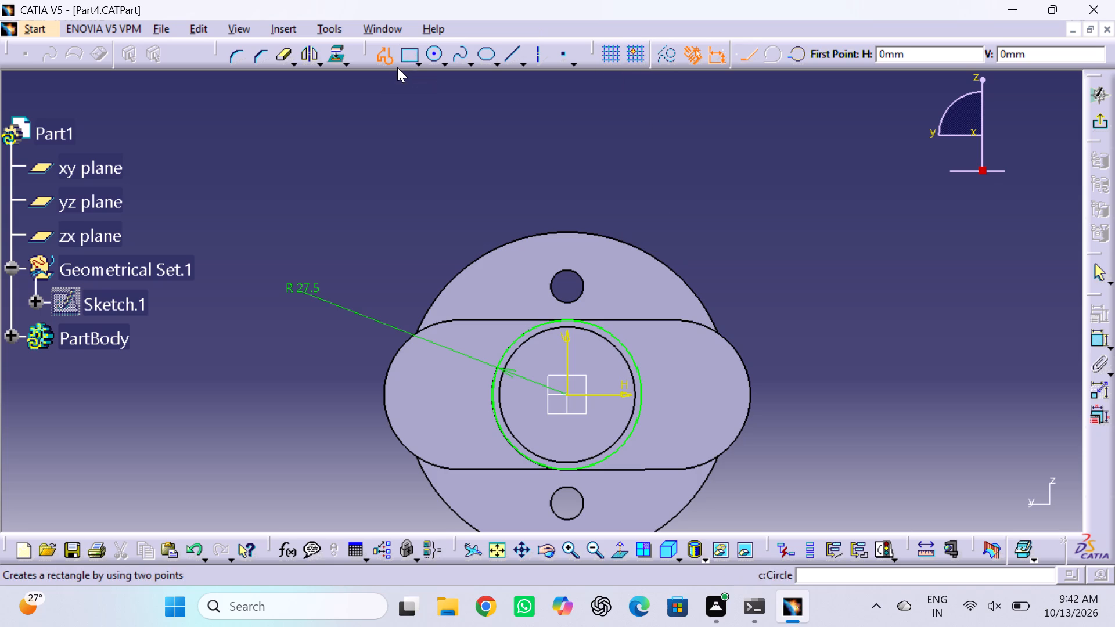
left_click(383, 55)
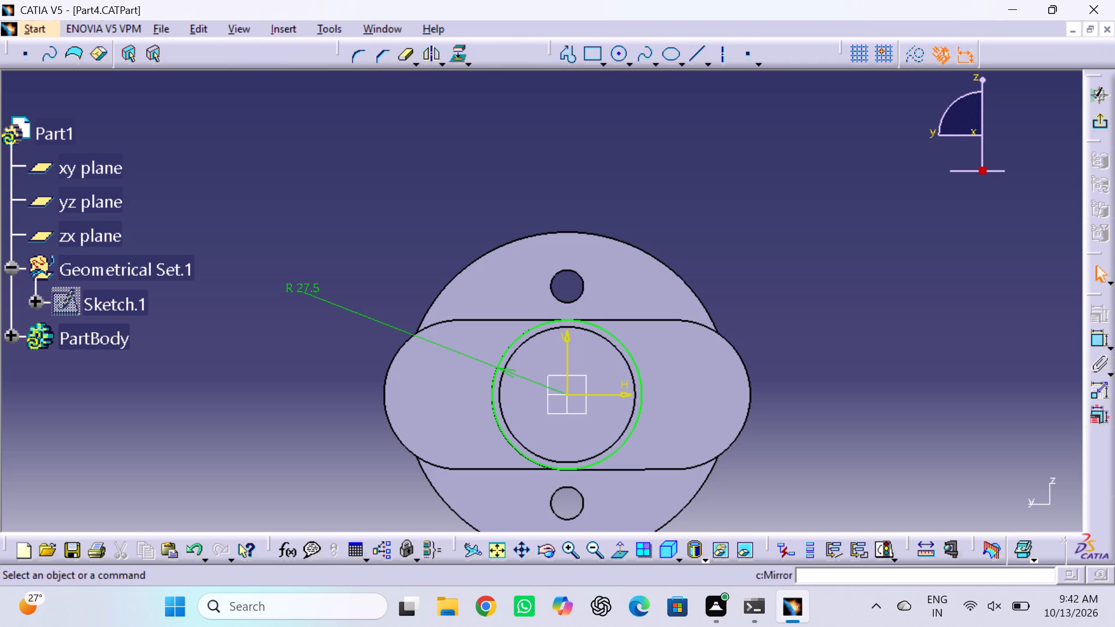
left_click(564, 55)
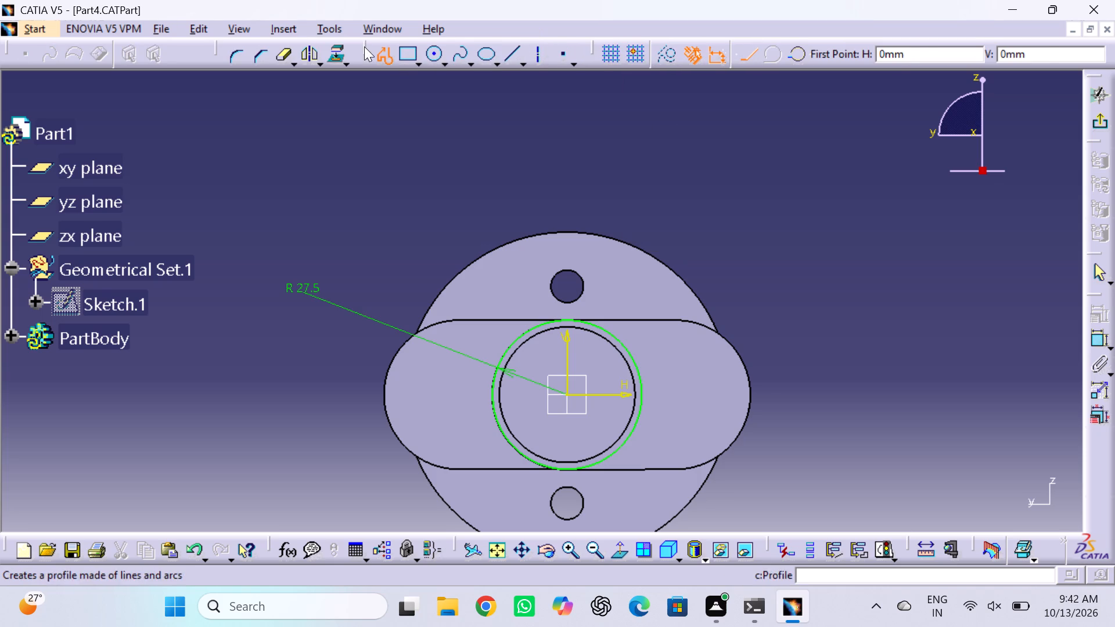
double_click(568, 320)
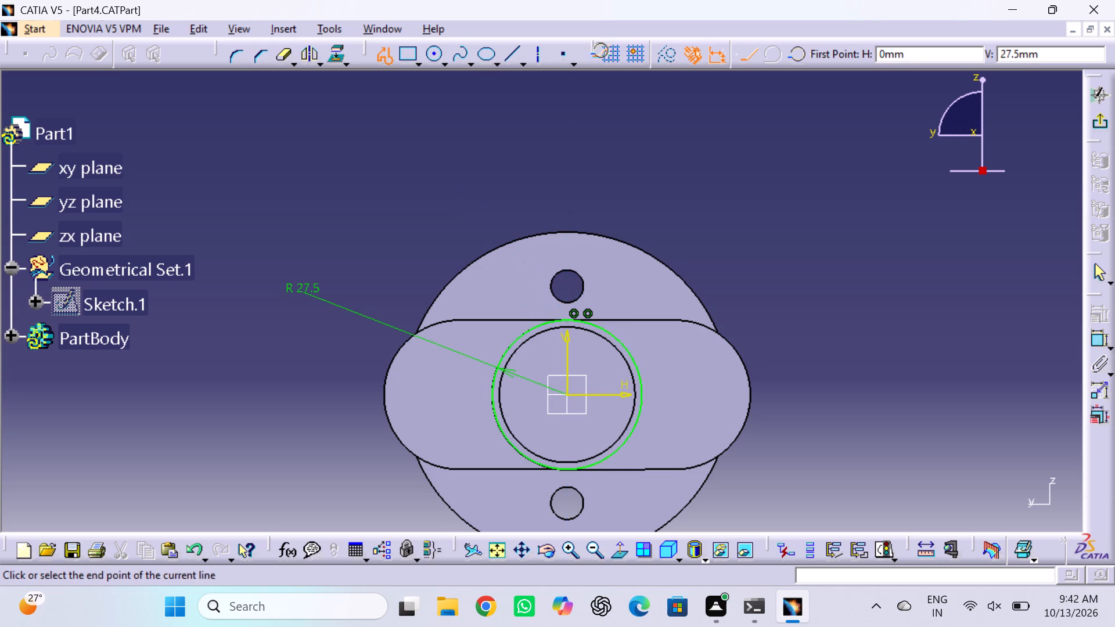
double_click(855, 322)
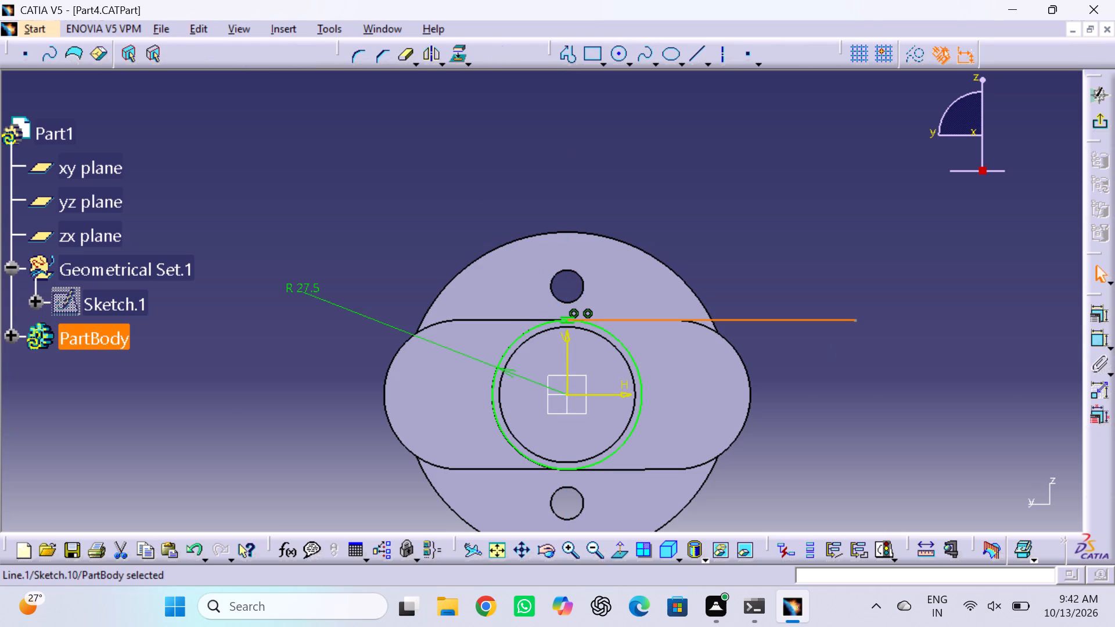
Place a point on the 27.5 mm radius circle where it meets the vertical axis at the bottom.
double_click(567, 55)
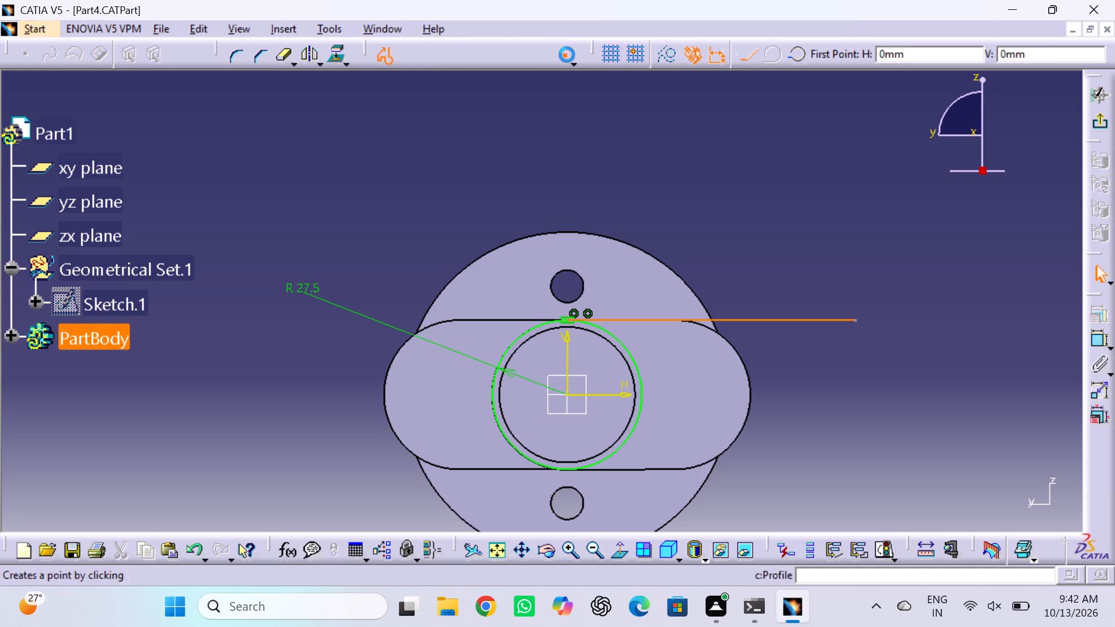
left_click(567, 471)
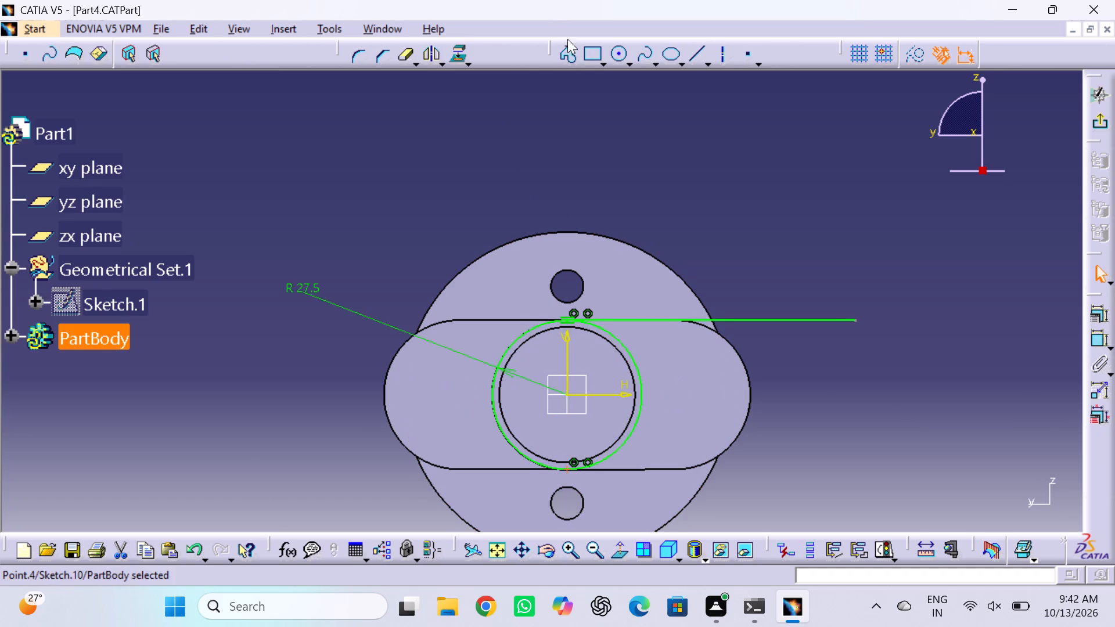
Draw a horizontal profile line about 106 mm long from the circle's bottom point, joined by a vertical line to the upper line's free end.
left_click(567, 55)
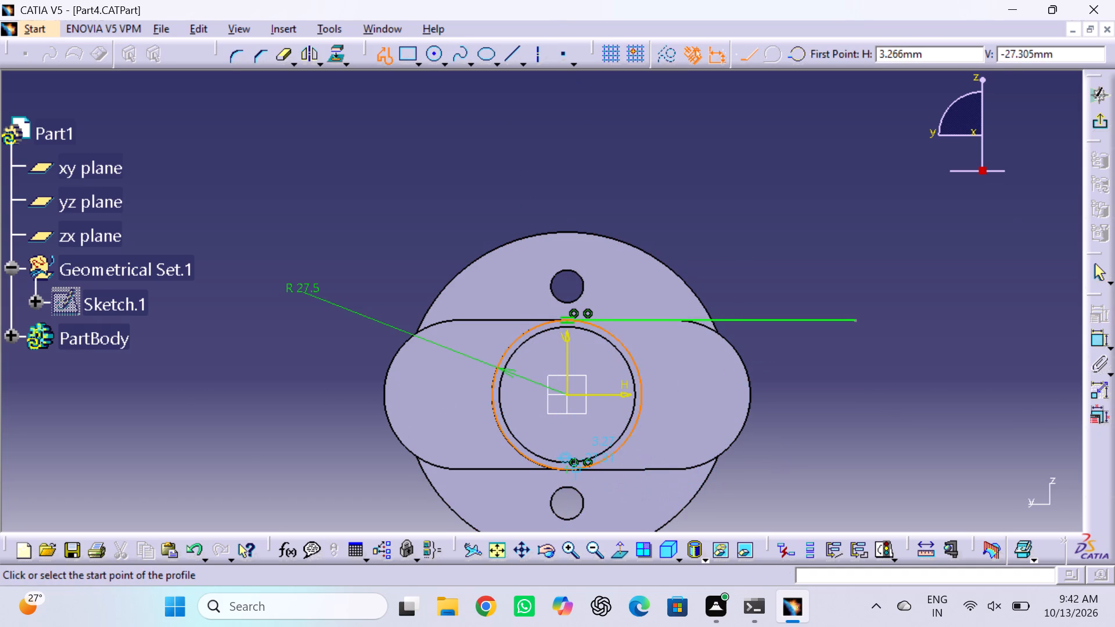
left_click(566, 471)
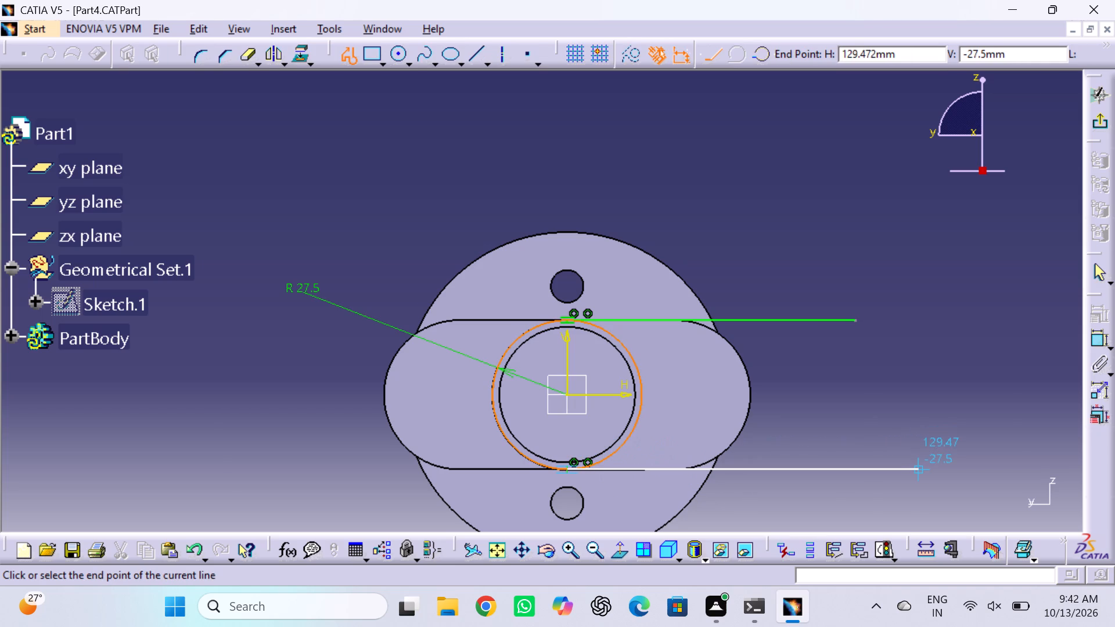
left_click(853, 462)
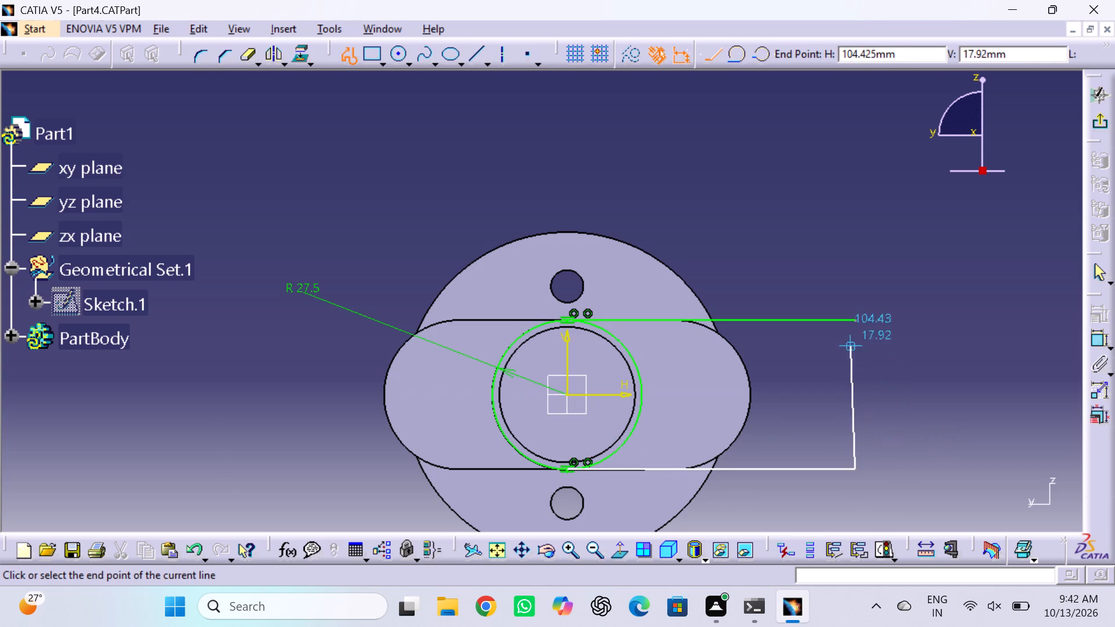
left_click(855, 321)
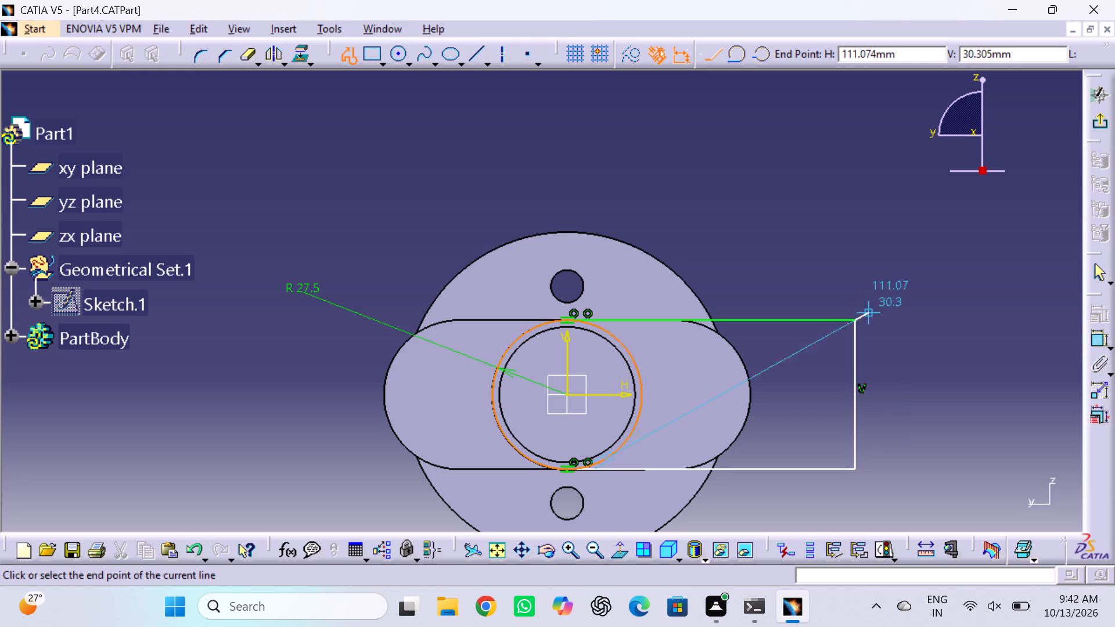
key("Escape")
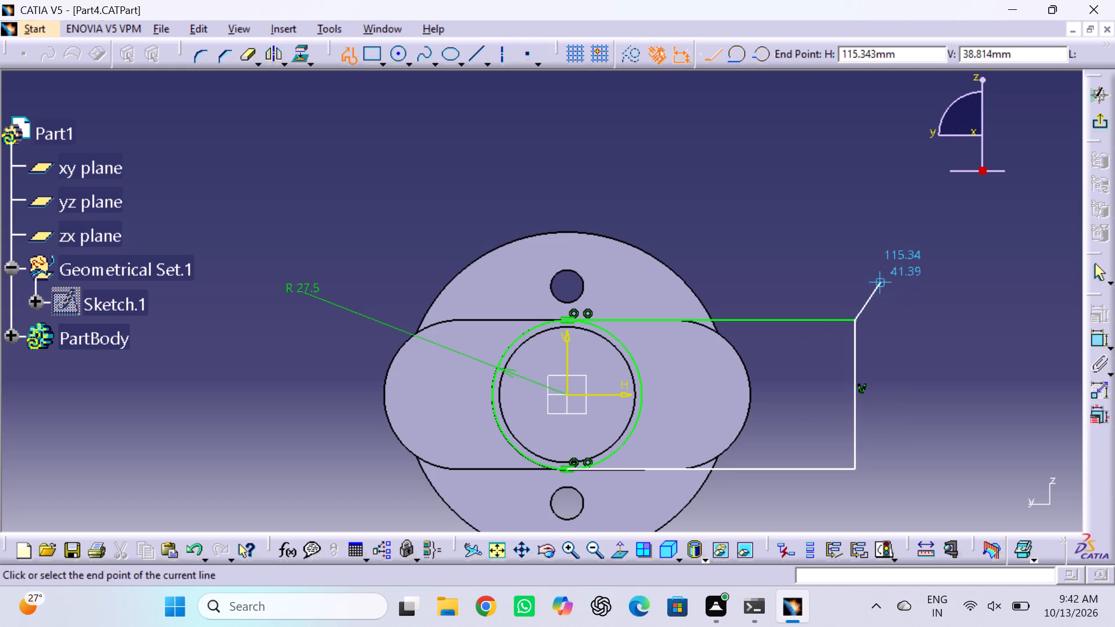
key("Escape")
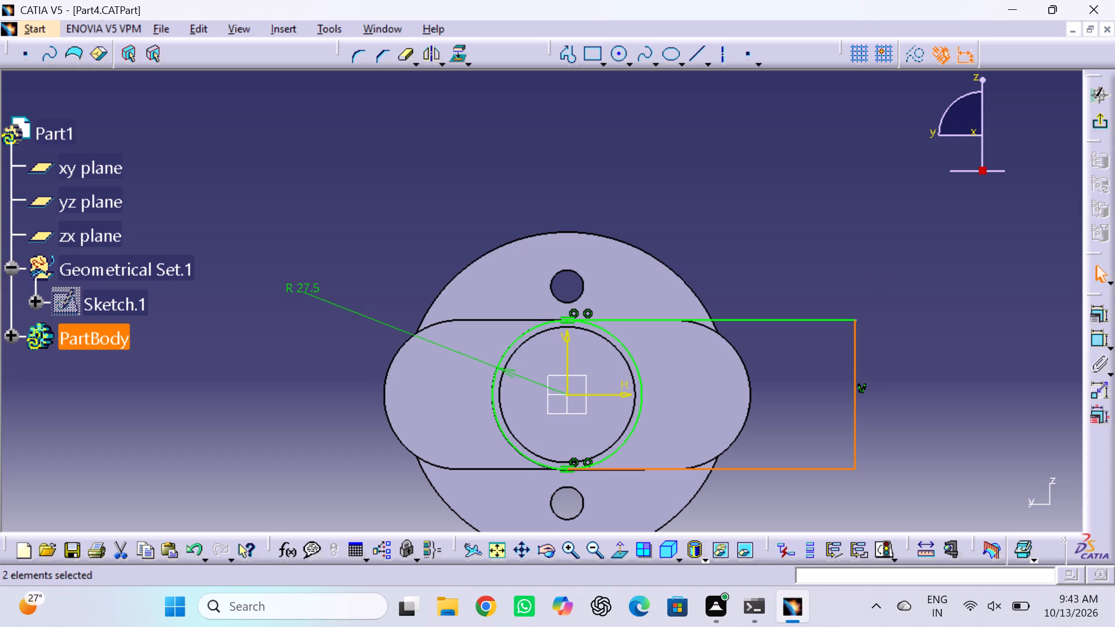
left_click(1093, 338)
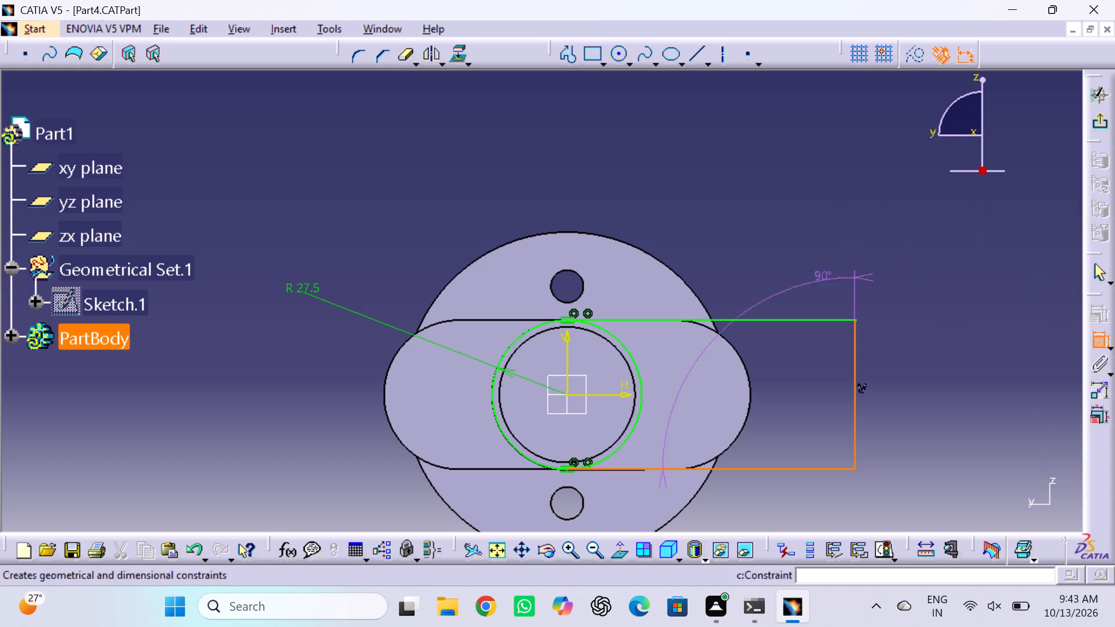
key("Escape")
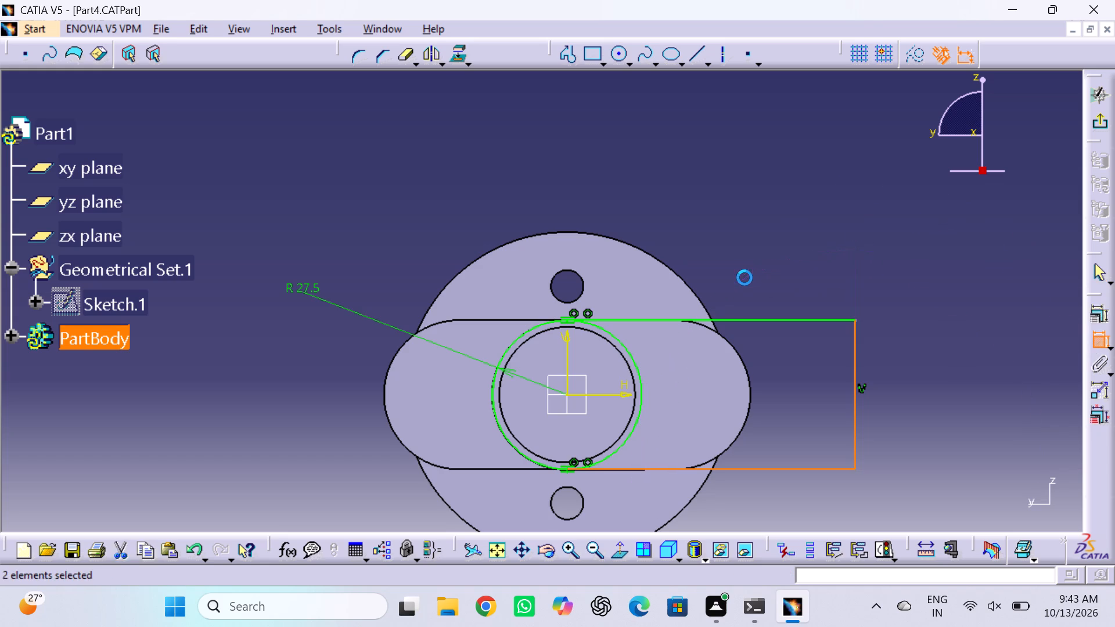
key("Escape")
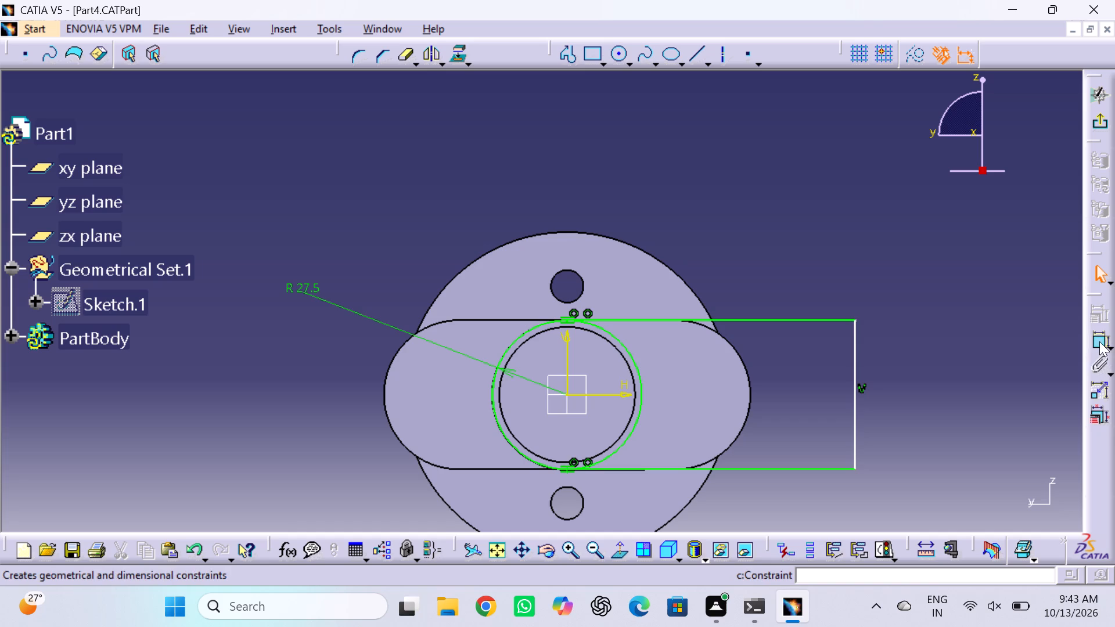
Dimension the distance from the sketch origin to the vertical line and set it to 40 mm.
left_click(1099, 341)
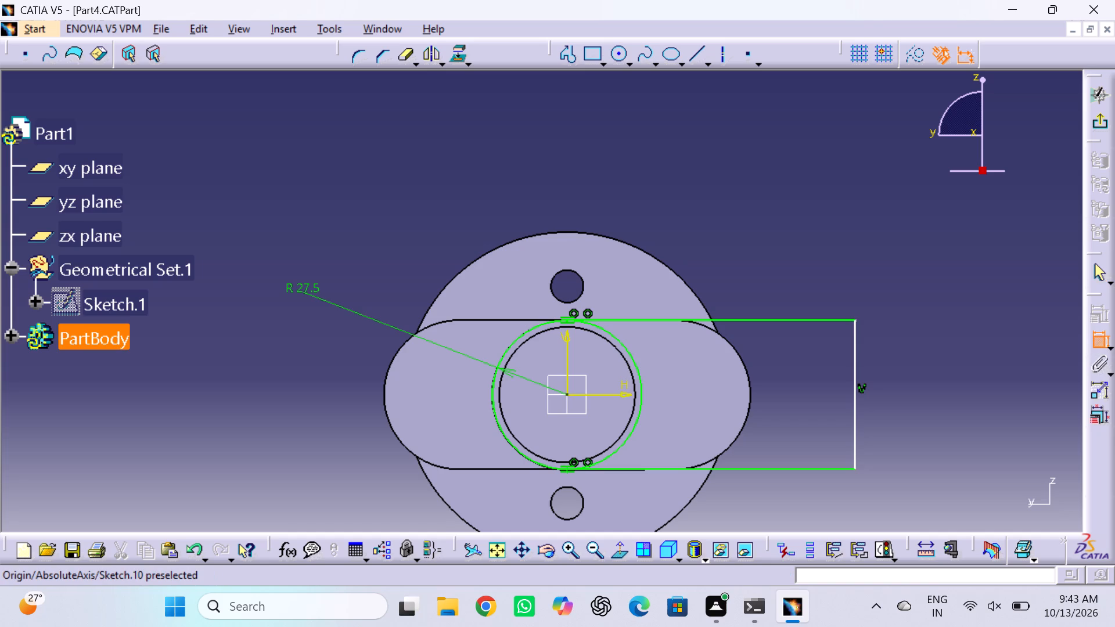
left_click(567, 394)
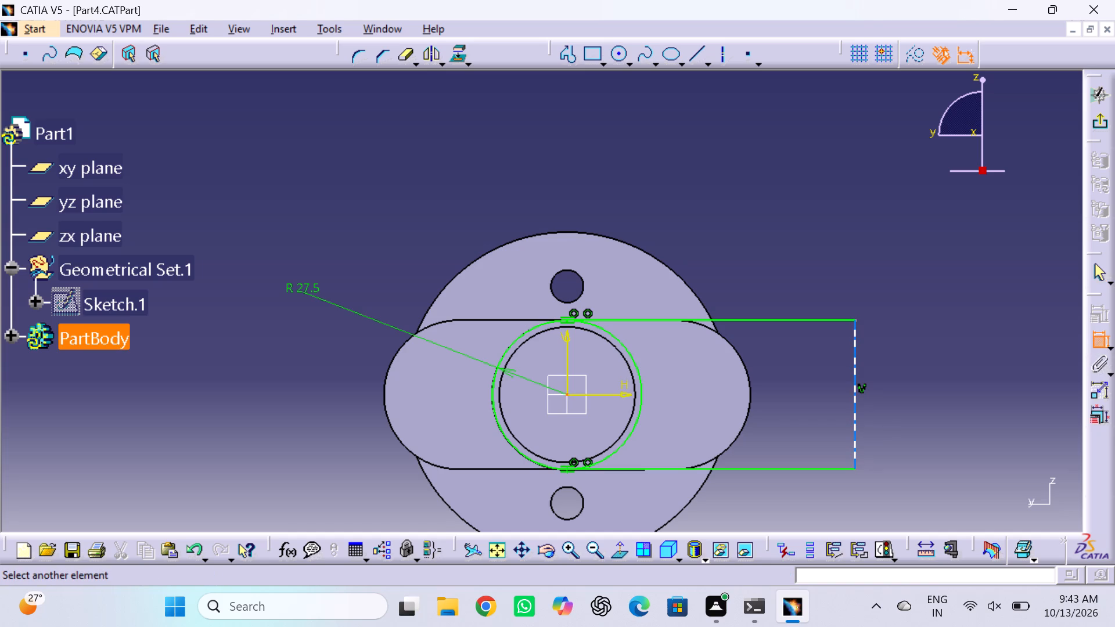
left_click(855, 429)
left_click(757, 262)
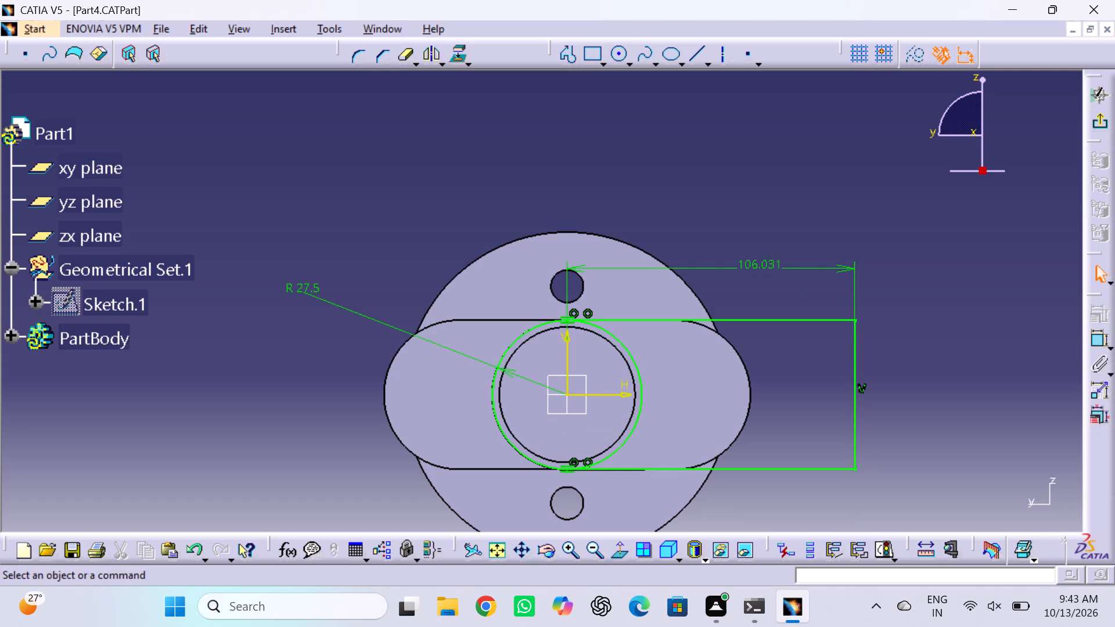
double_click(752, 264)
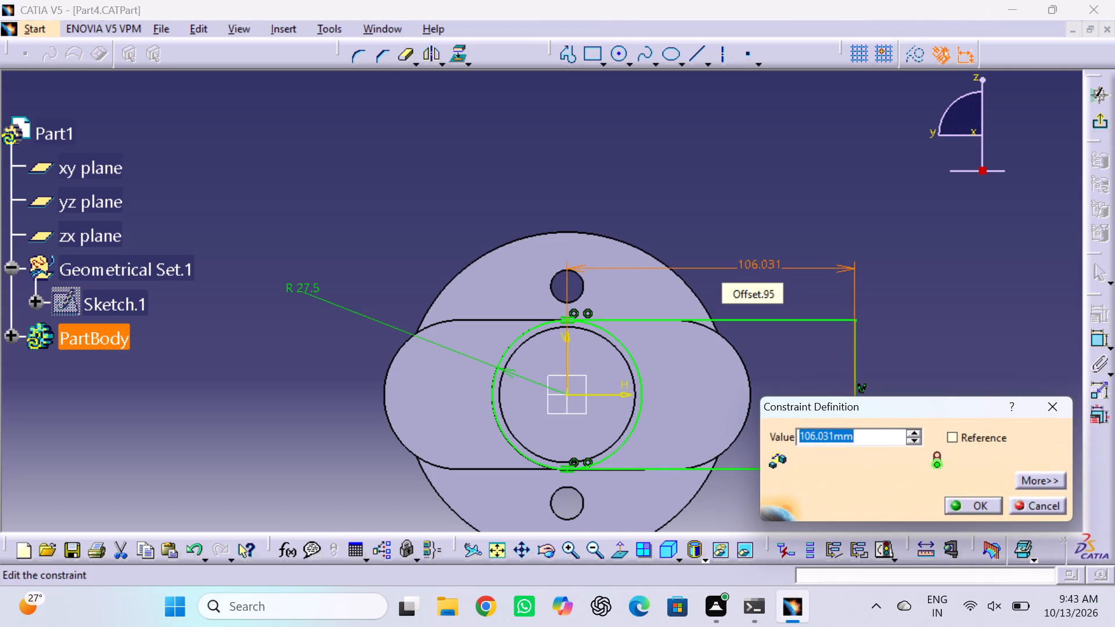
key("4")
key("0")
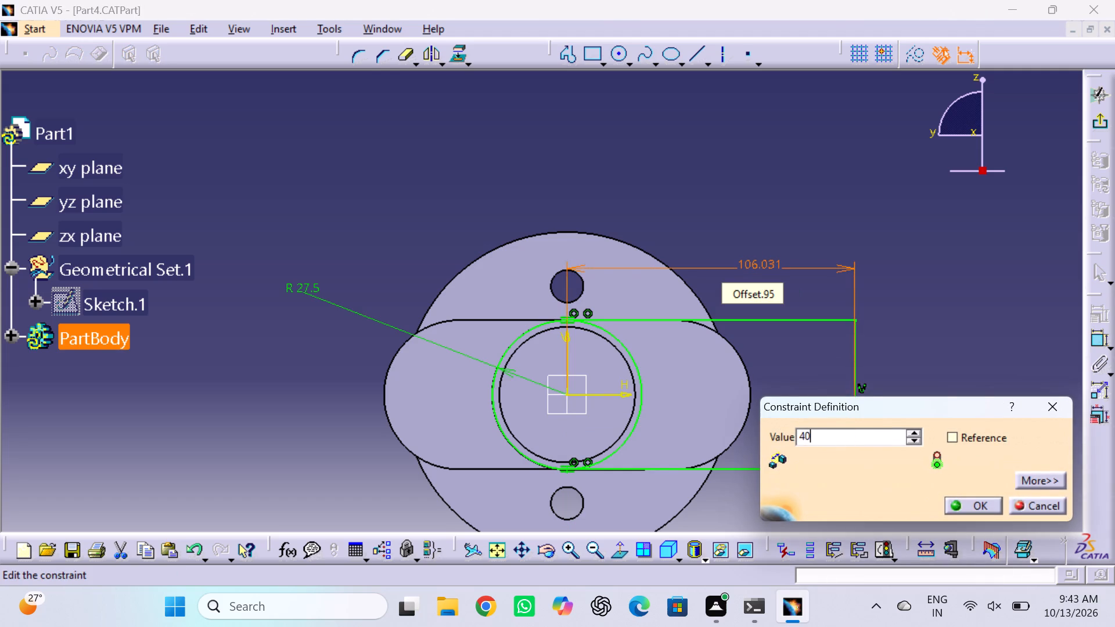
key("Return")
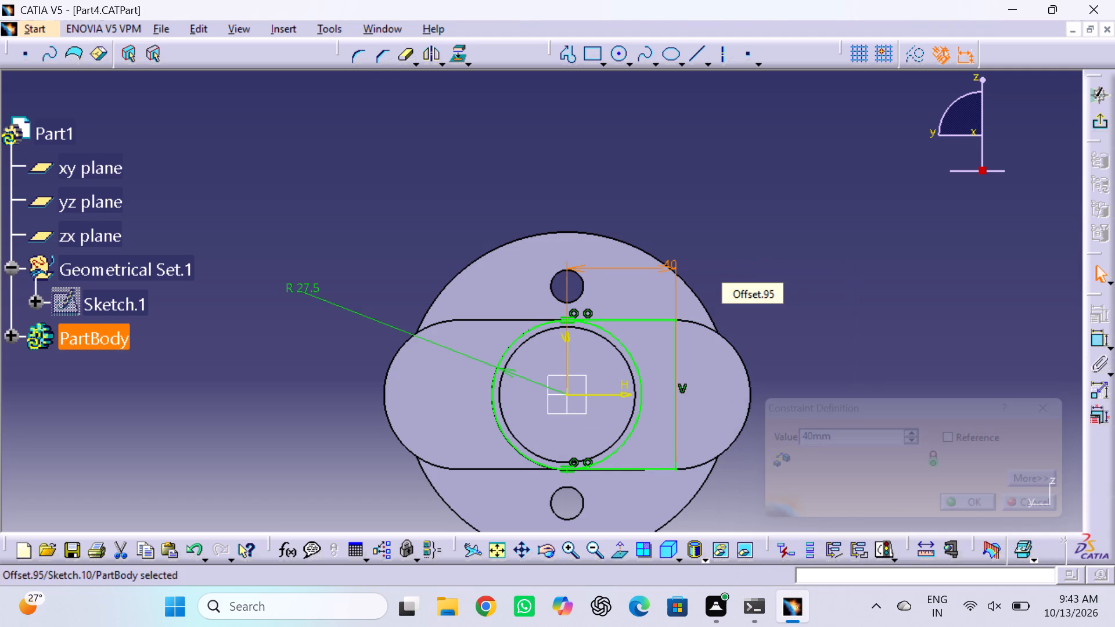
Draw a three-point arc between the vertical line's upper and lower ends, passing through H 67.5 mm, V 0 mm.
left_click(630, 61)
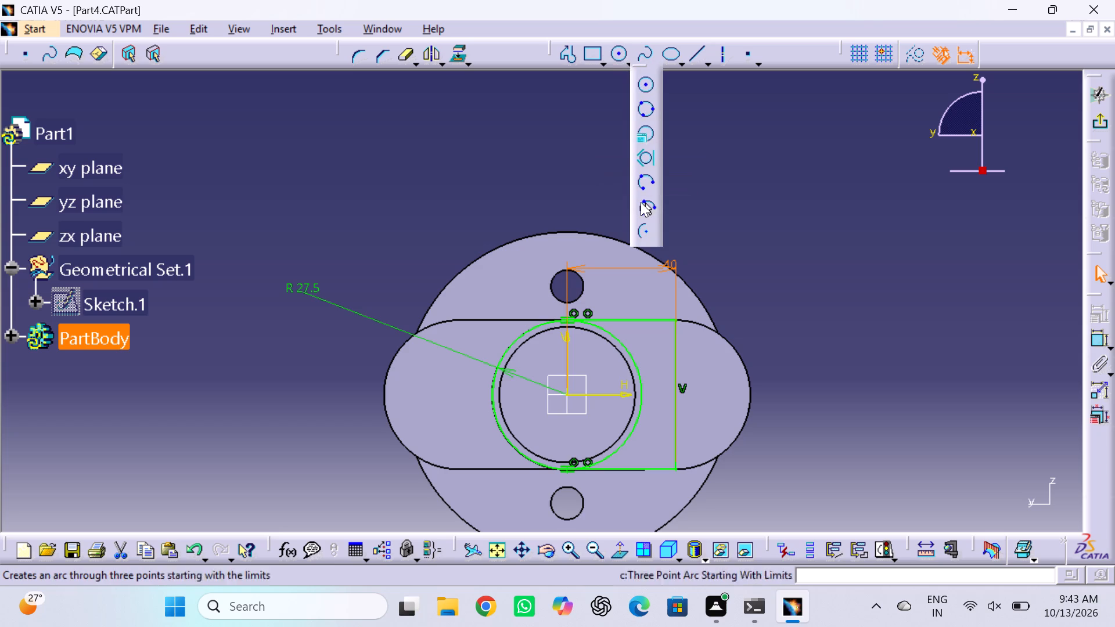
left_click(641, 202)
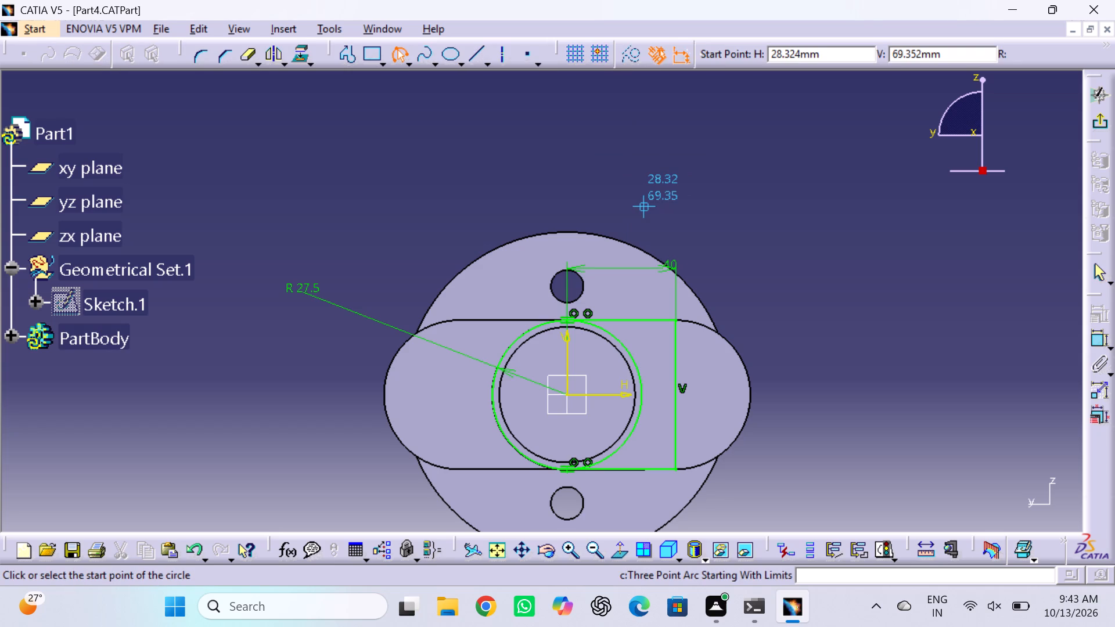
left_click(676, 320)
left_click(677, 471)
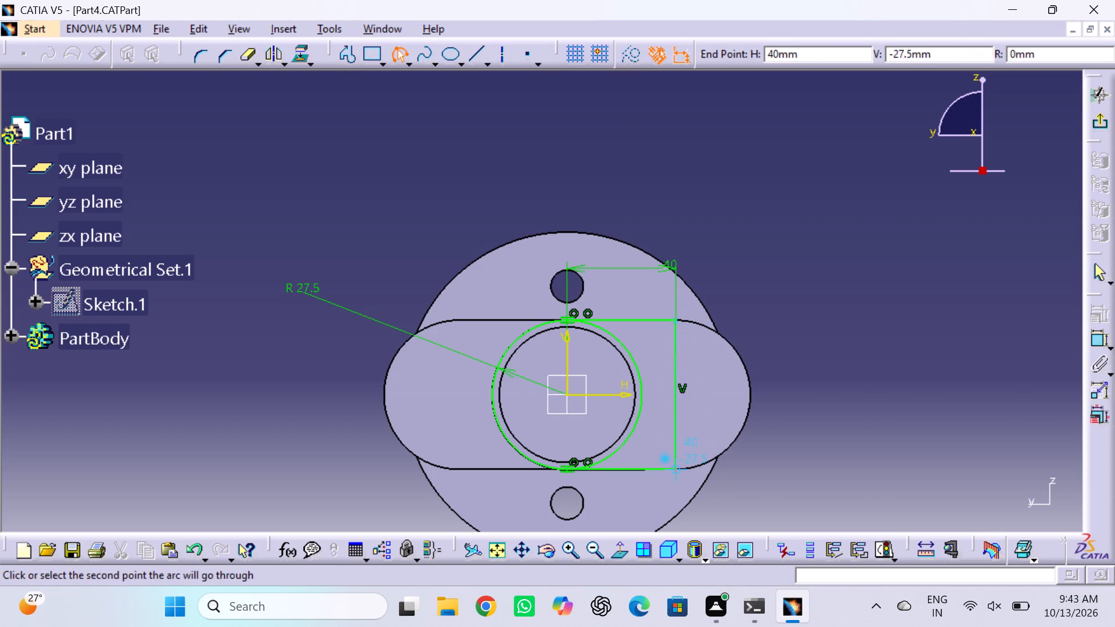
left_click(753, 395)
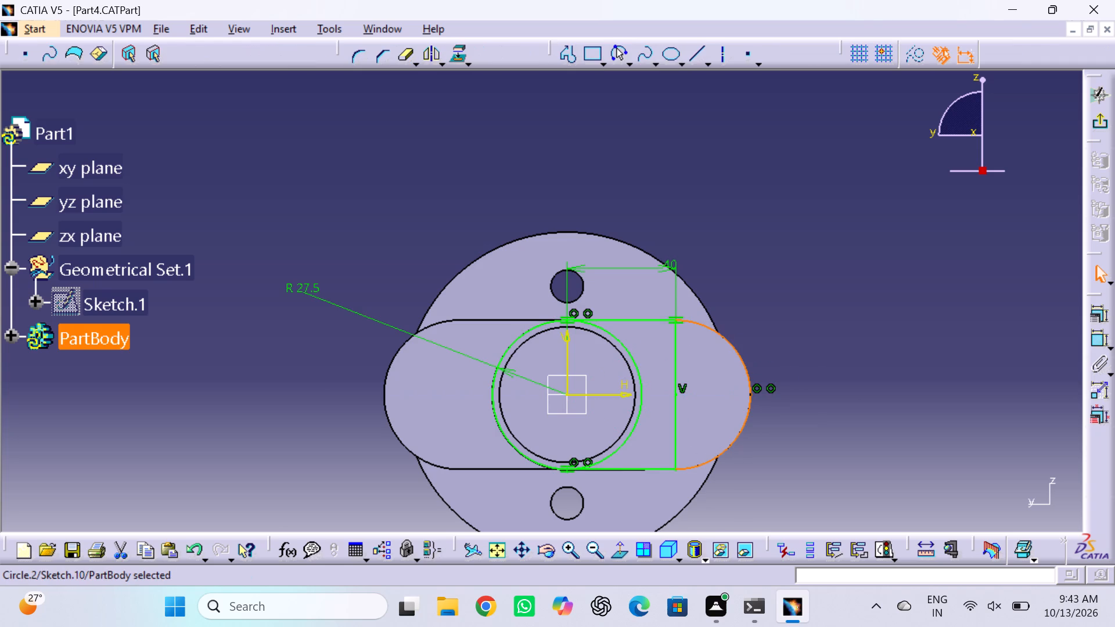
double_click(799, 335)
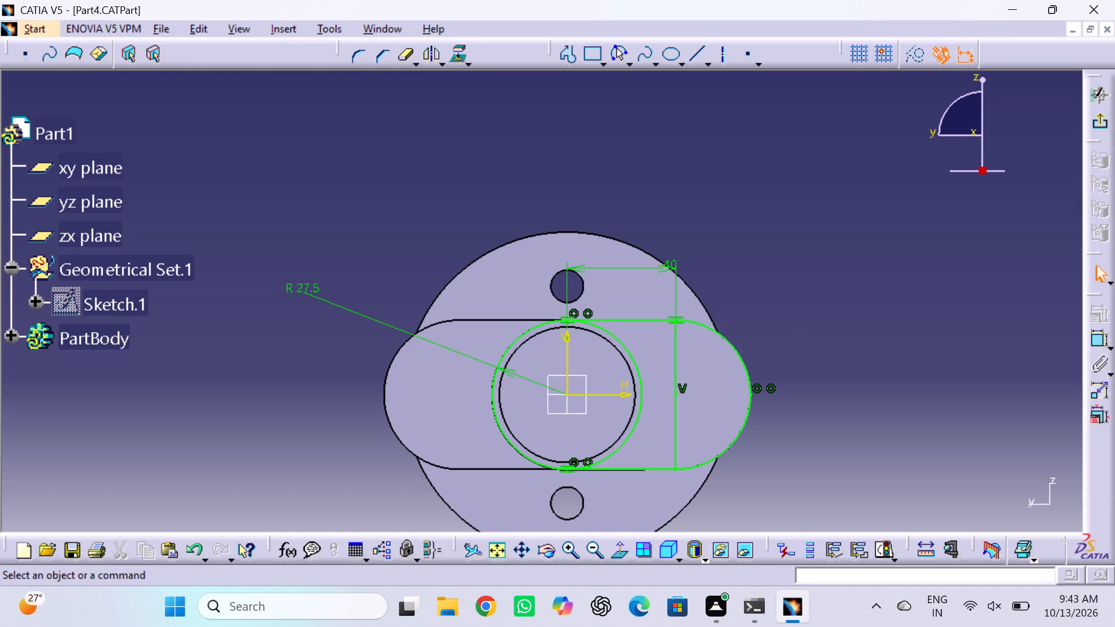
Apply a tangency constraint between the new arc and the lower horizontal line.
left_click(711, 458)
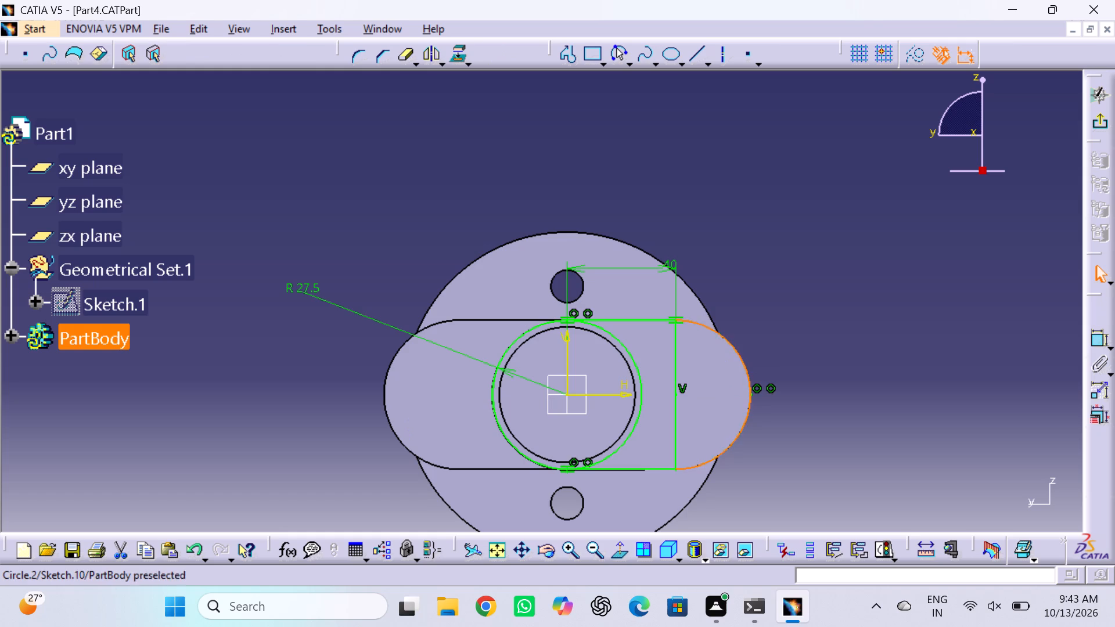
left_click(645, 467, "ctrl")
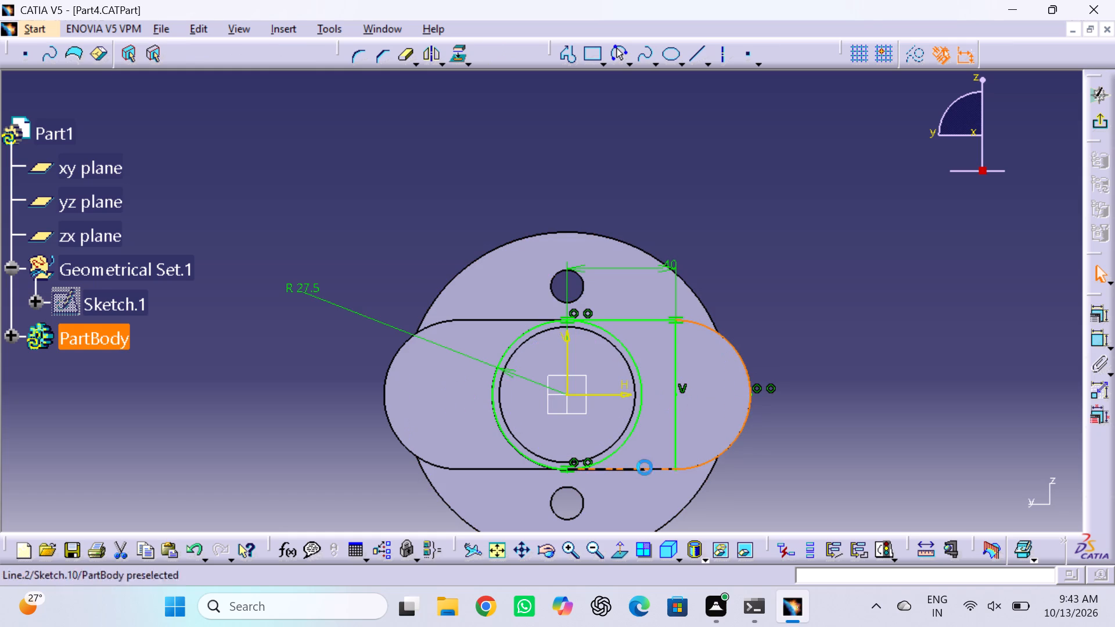
left_click(1102, 312)
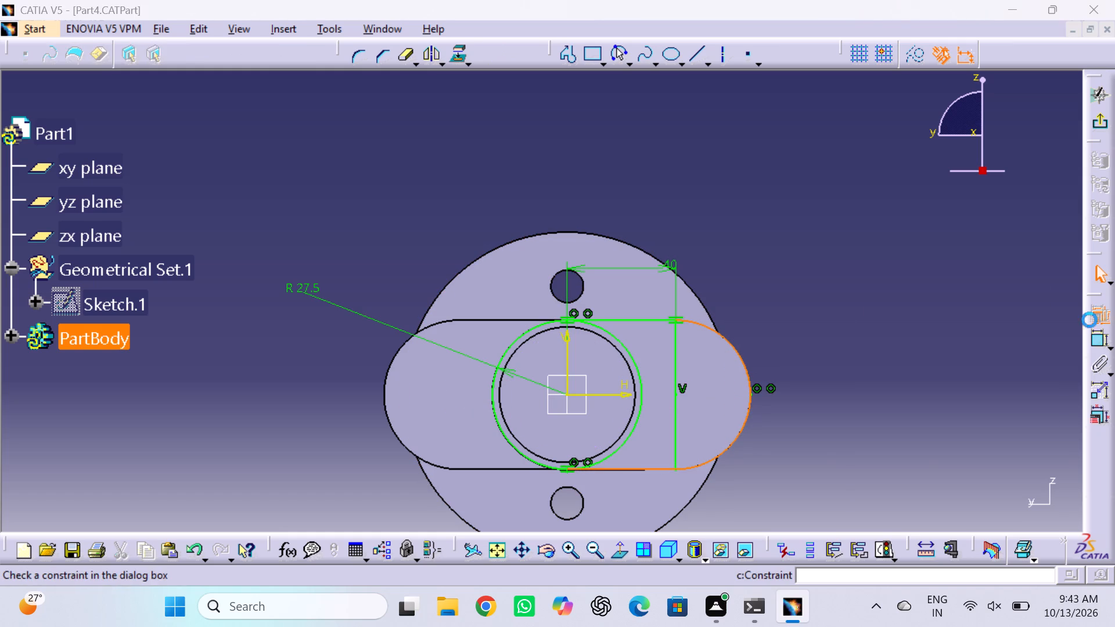
left_click(984, 373)
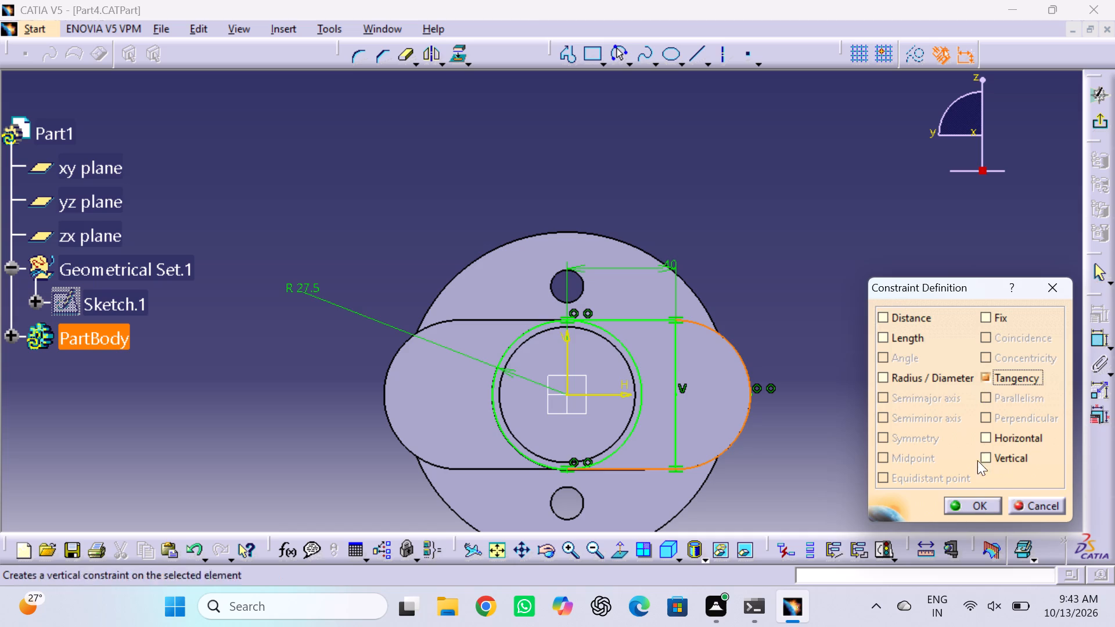
left_click(970, 505)
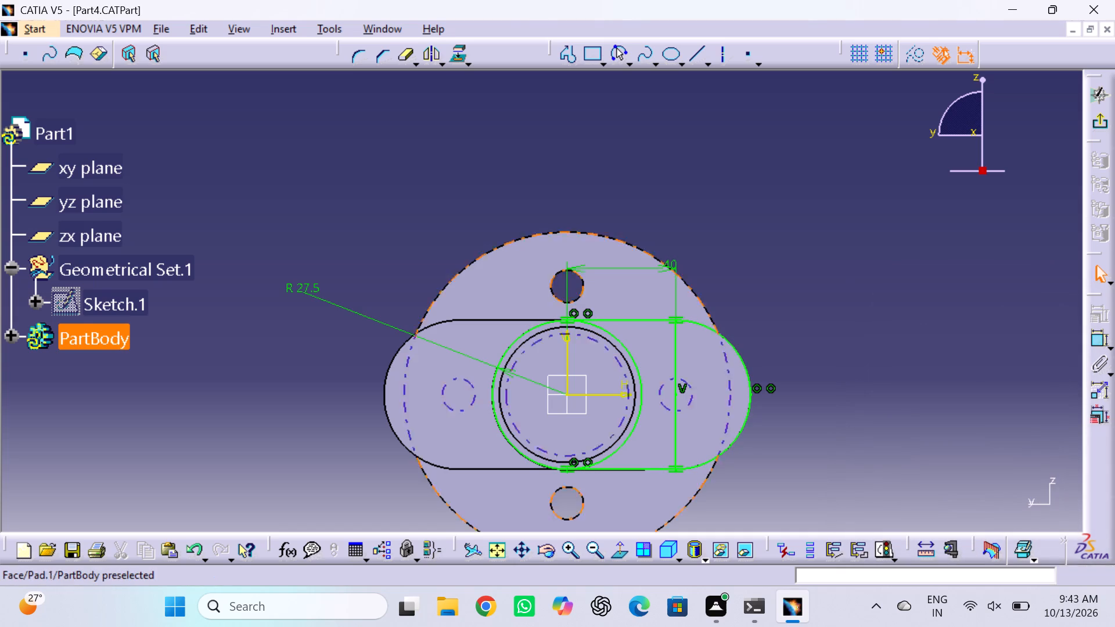
Quick-trim away the vertical line and the circle's half inside the slot profile, and exit the sketch.
double_click(402, 60)
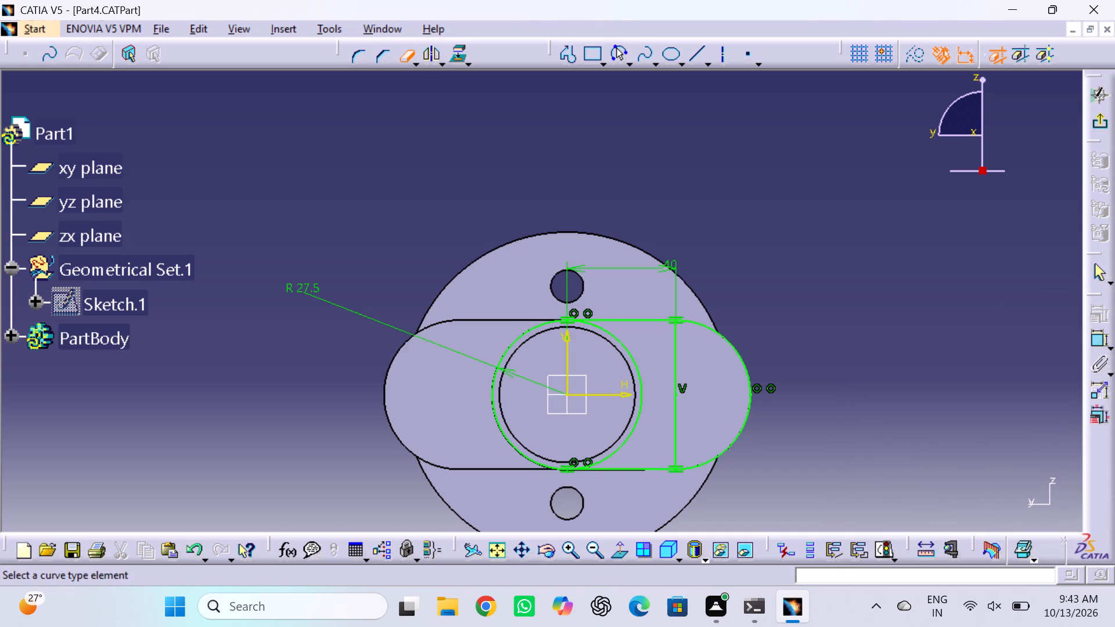
left_click(677, 352)
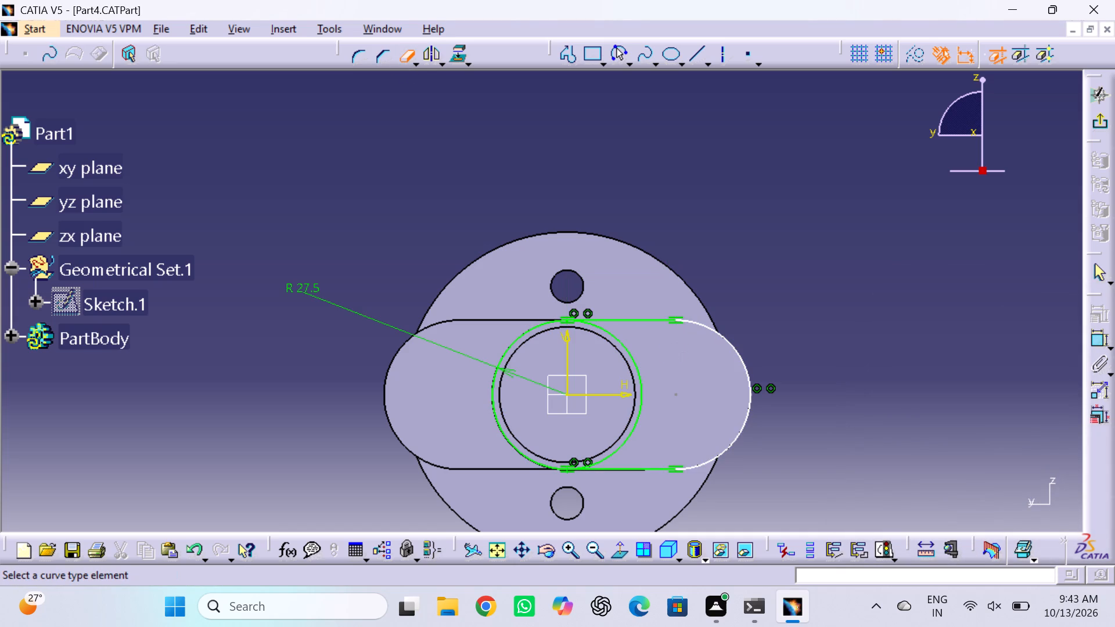
left_click(641, 370)
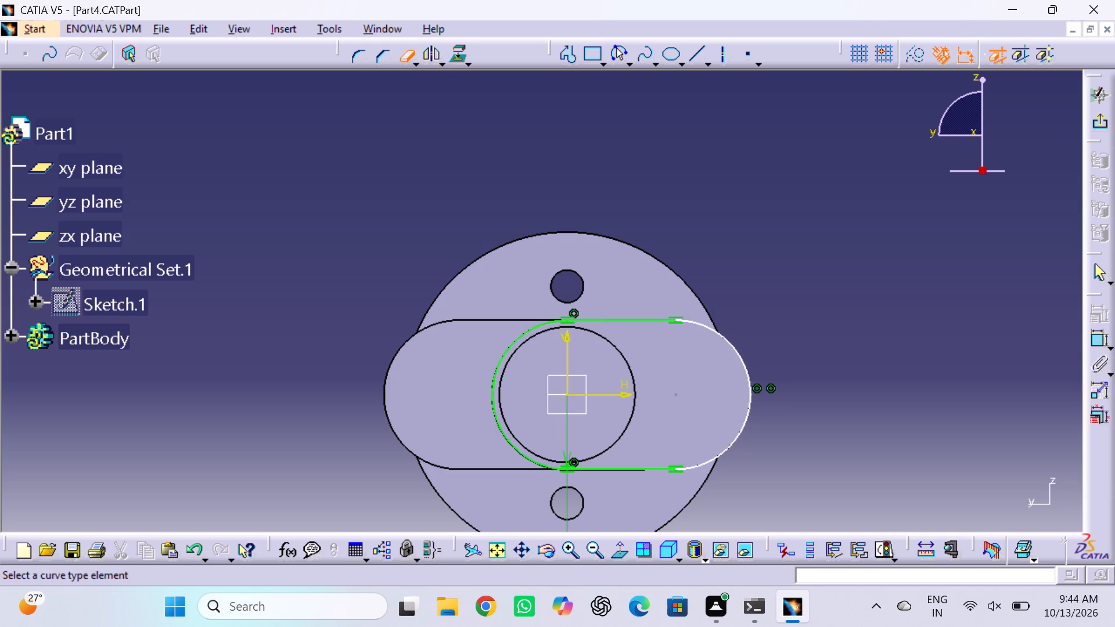
left_click(760, 222)
left_click(407, 57)
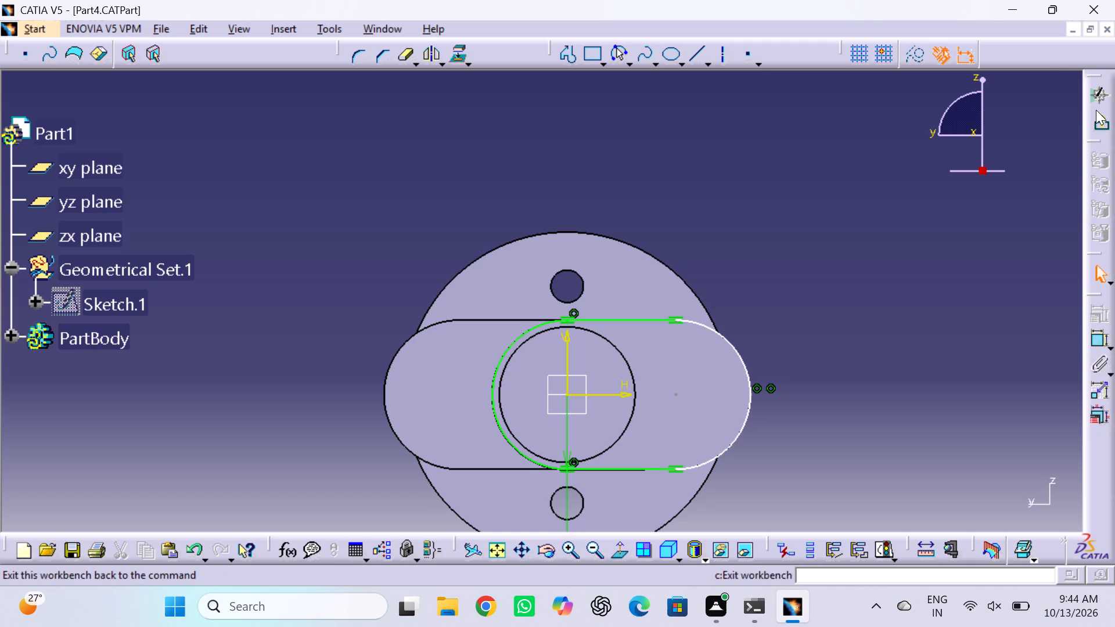
left_click(1099, 117)
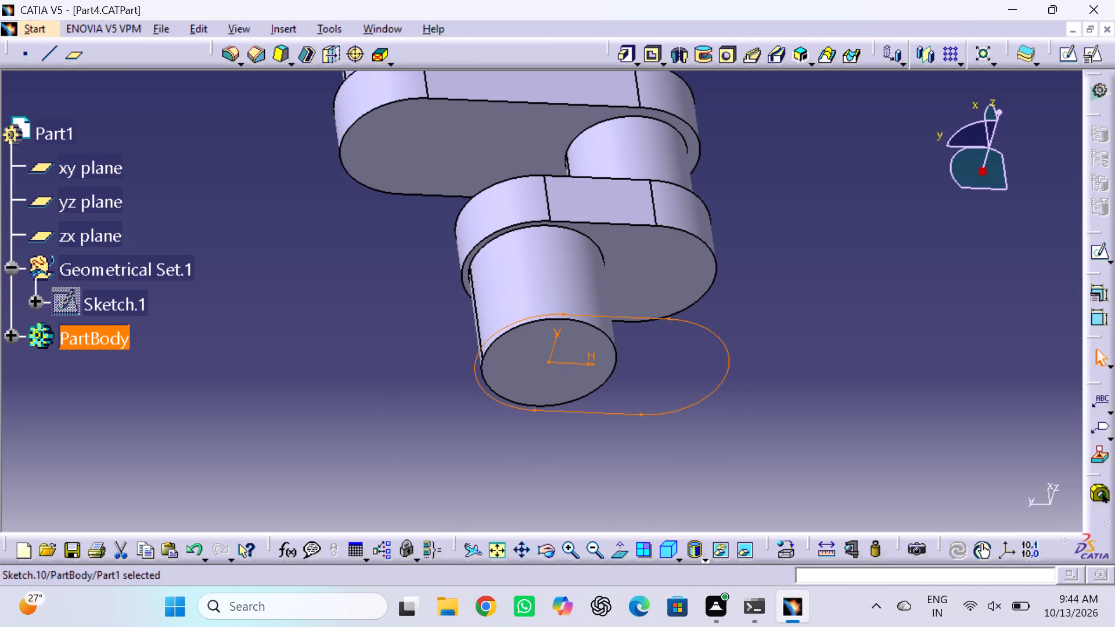
left_click(890, 278)
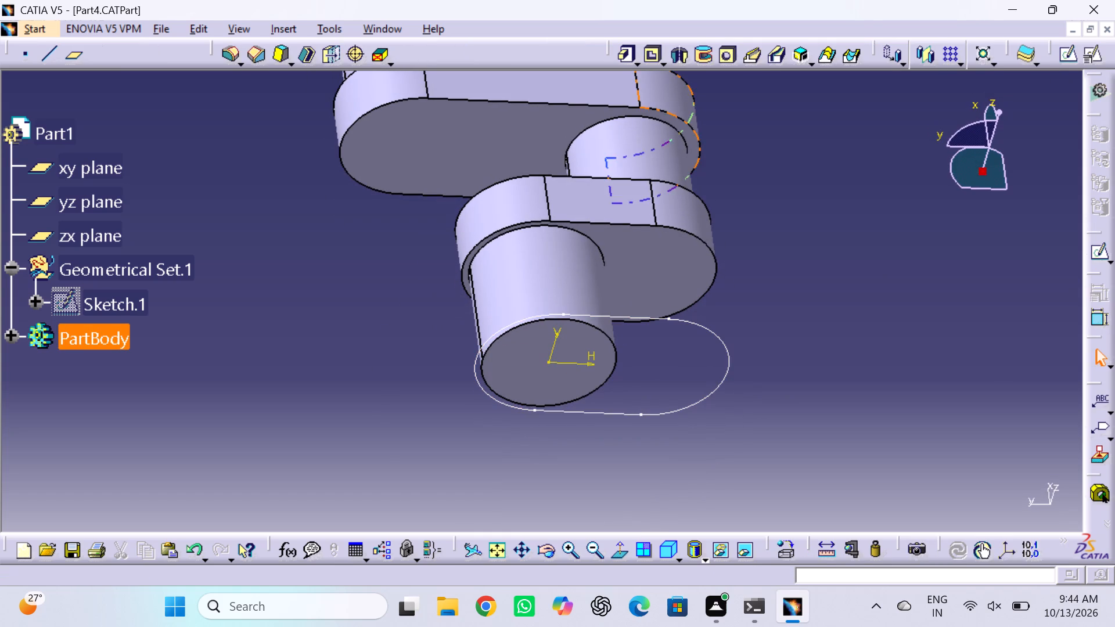
Pad the slot-shaped web profile on the journal's end face with a length of 22 mm.
left_click(625, 56)
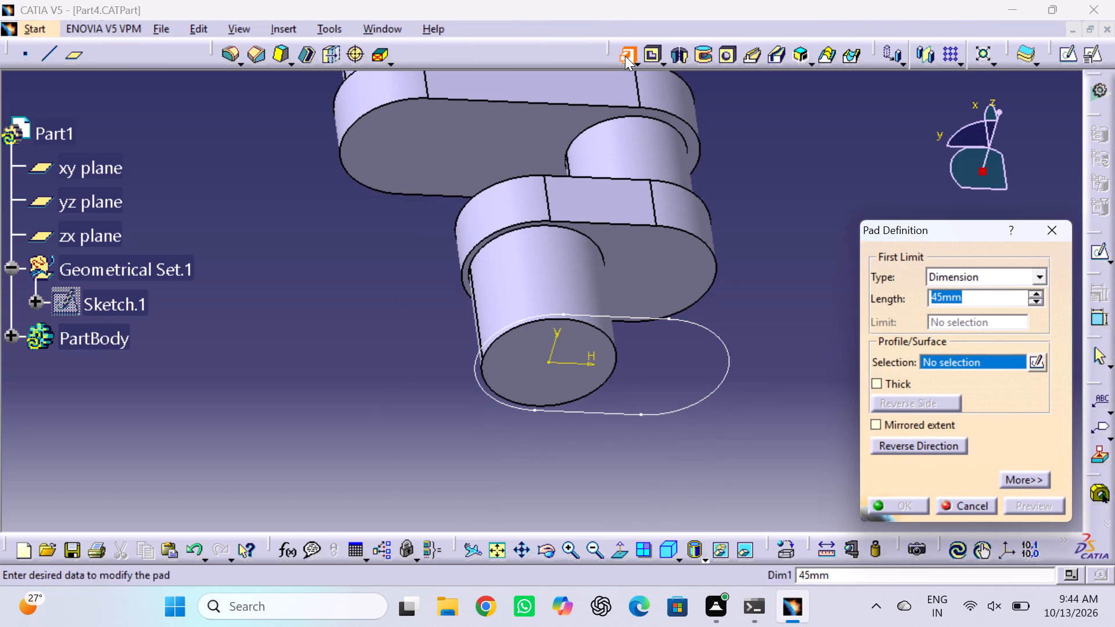
double_click(976, 296)
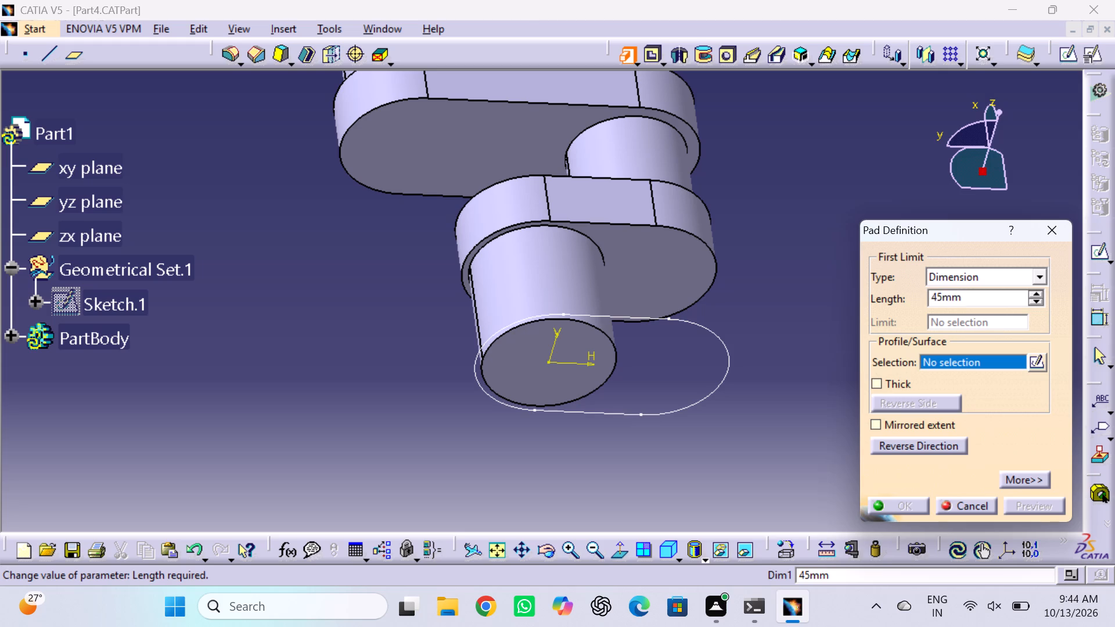
key("2")
key("2")
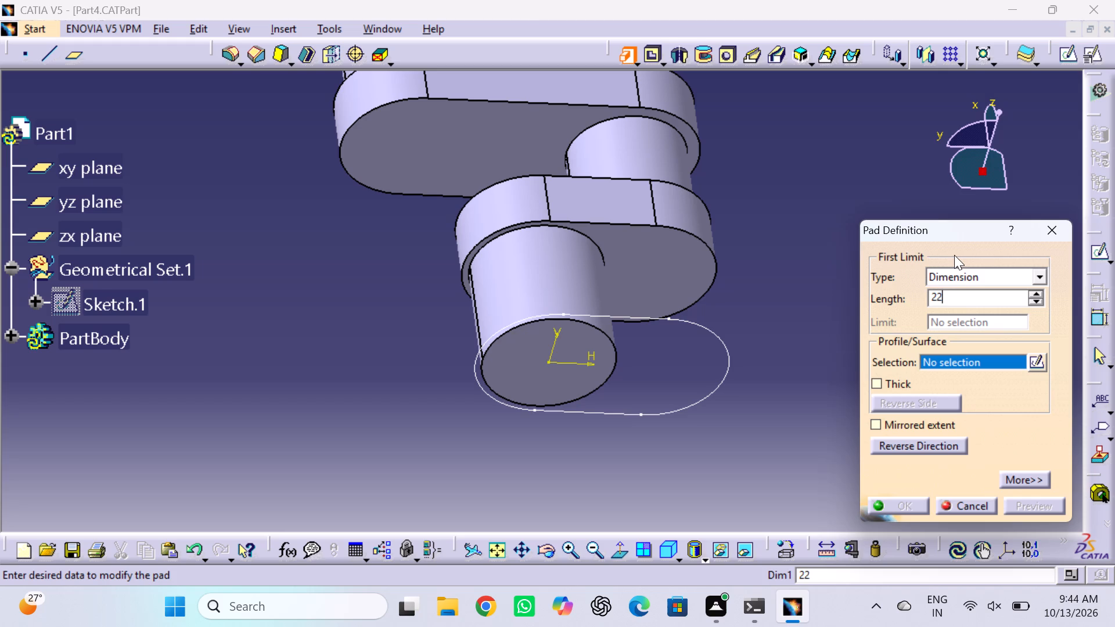
key("Return")
left_click(663, 413)
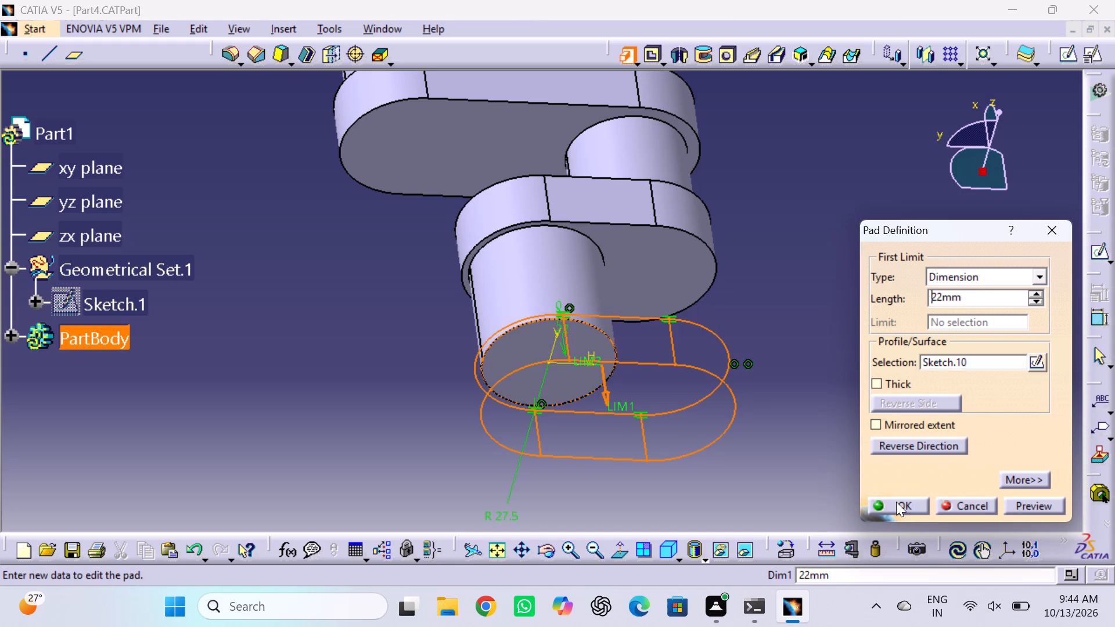
left_click(896, 502)
left_click(846, 403)
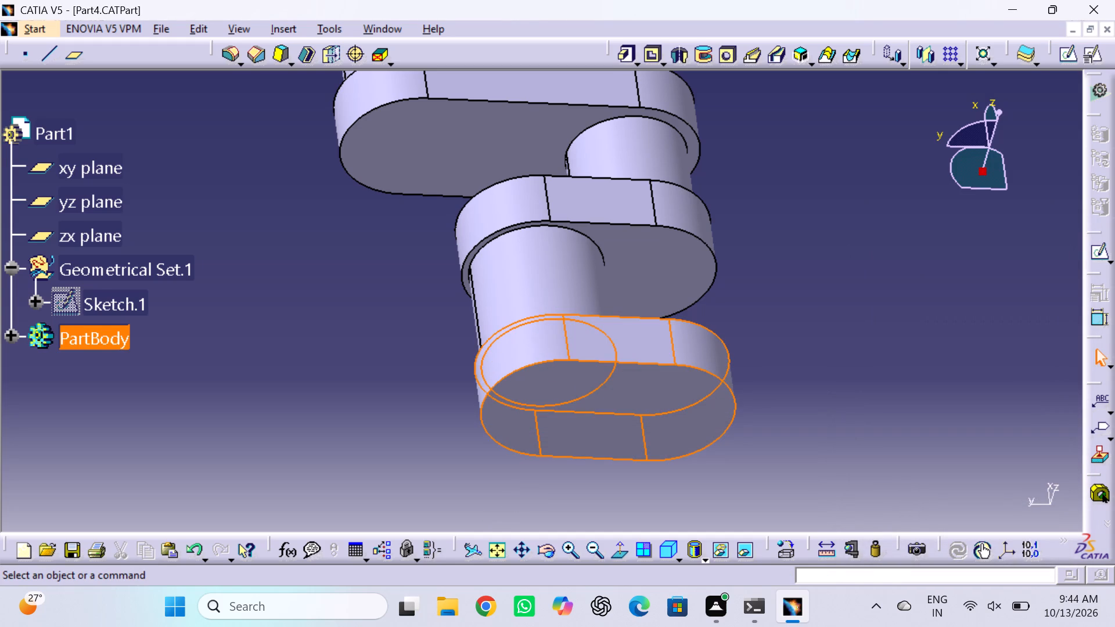
Reopen the new web pad's definition to check its settings, and close it.
double_click(685, 412)
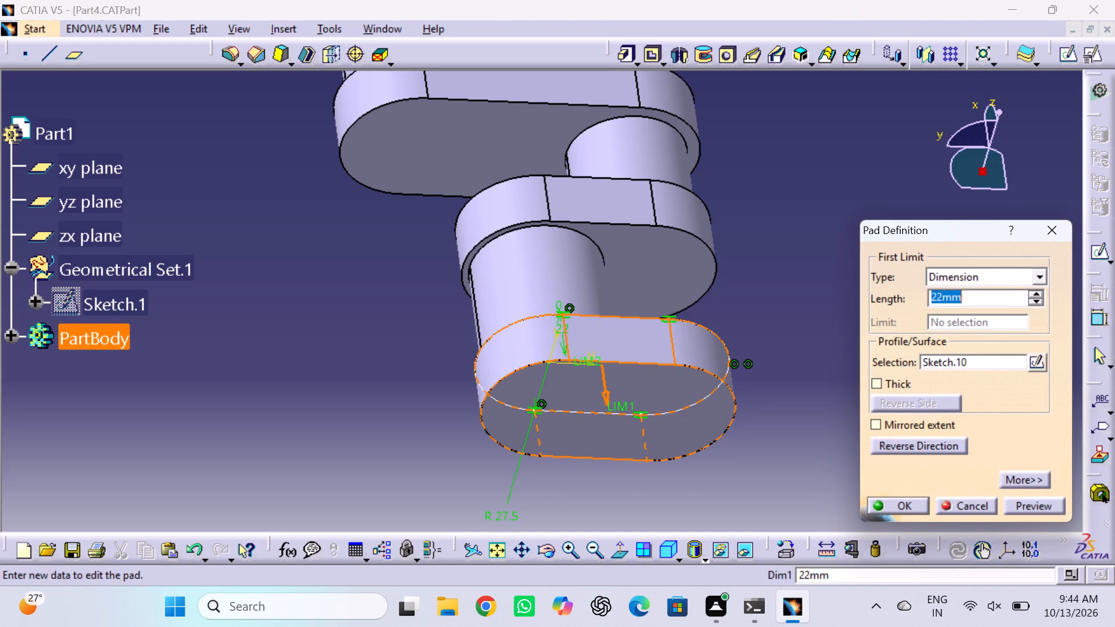
left_click(917, 506)
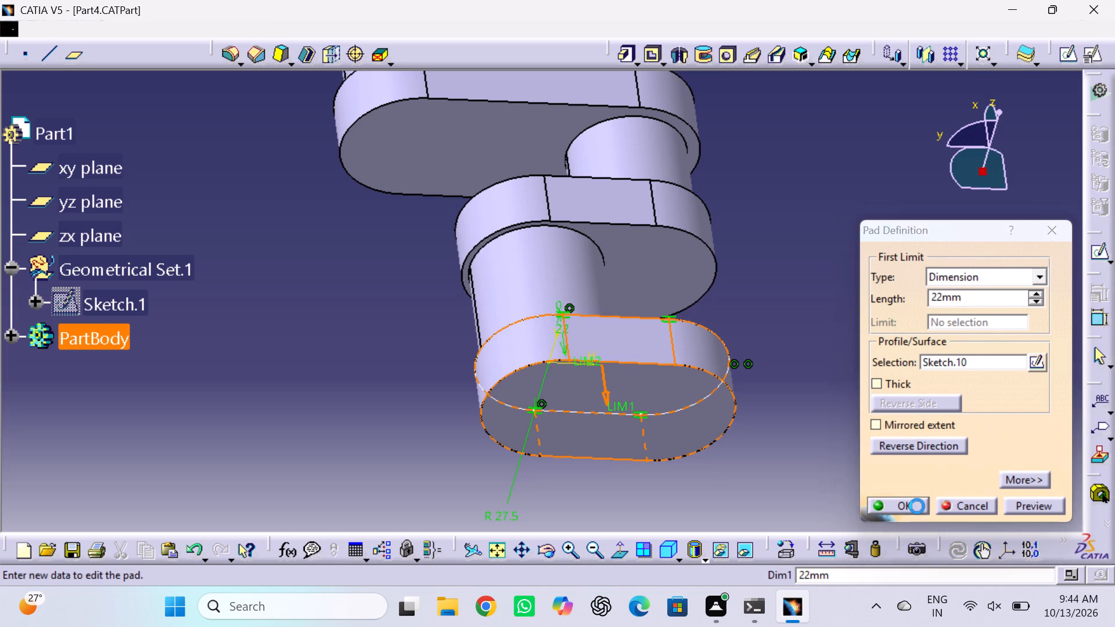
left_click(835, 427)
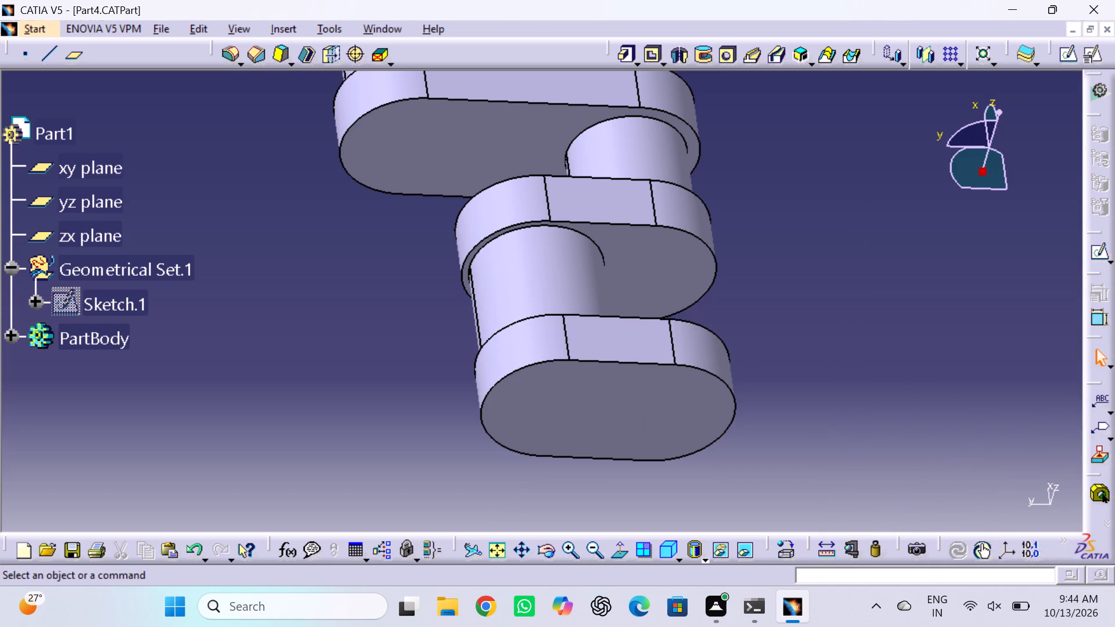
Start a sketch on the new web's outer face and draw a circle of about 17.6 mm radius, centred about H 47 mm, V 0 mm.
left_click(662, 428)
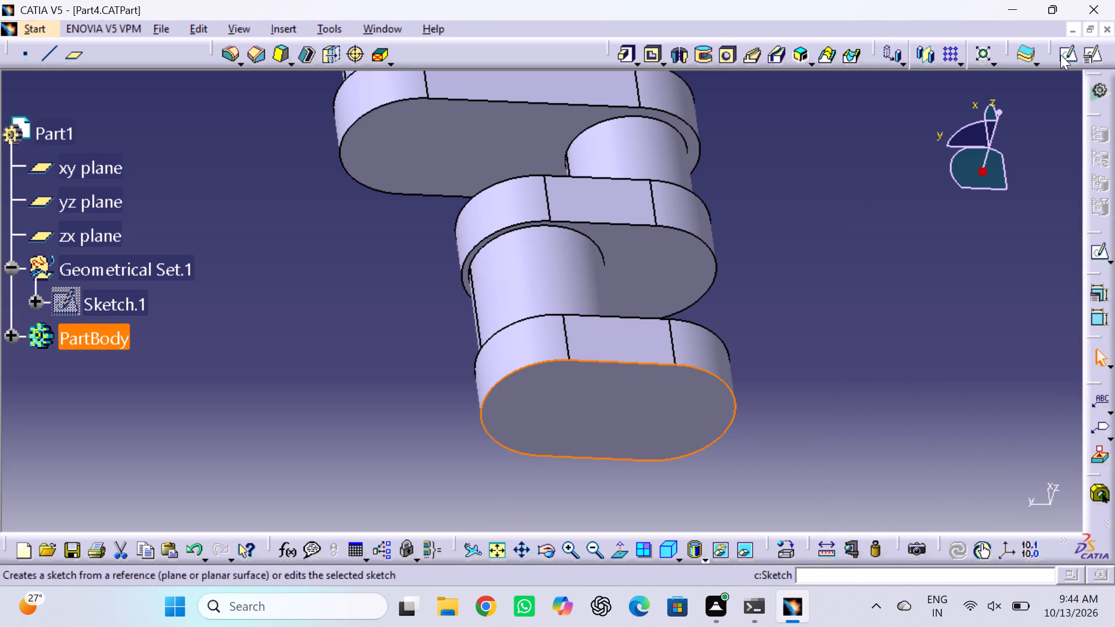
left_click(1060, 55)
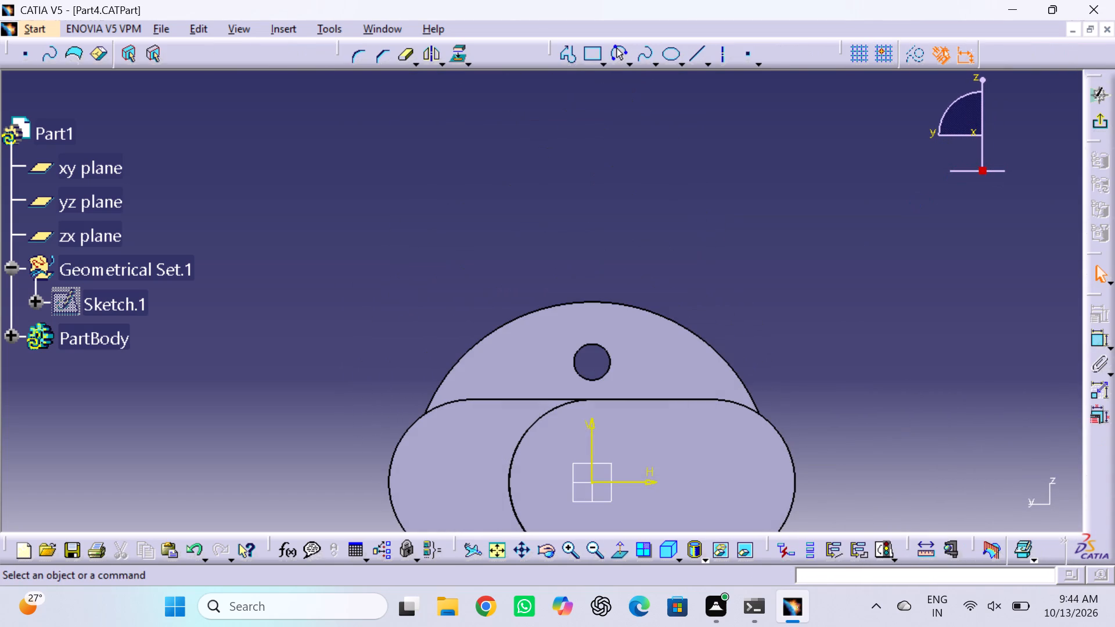
middle_click_drag(849, 273, 782, 142)
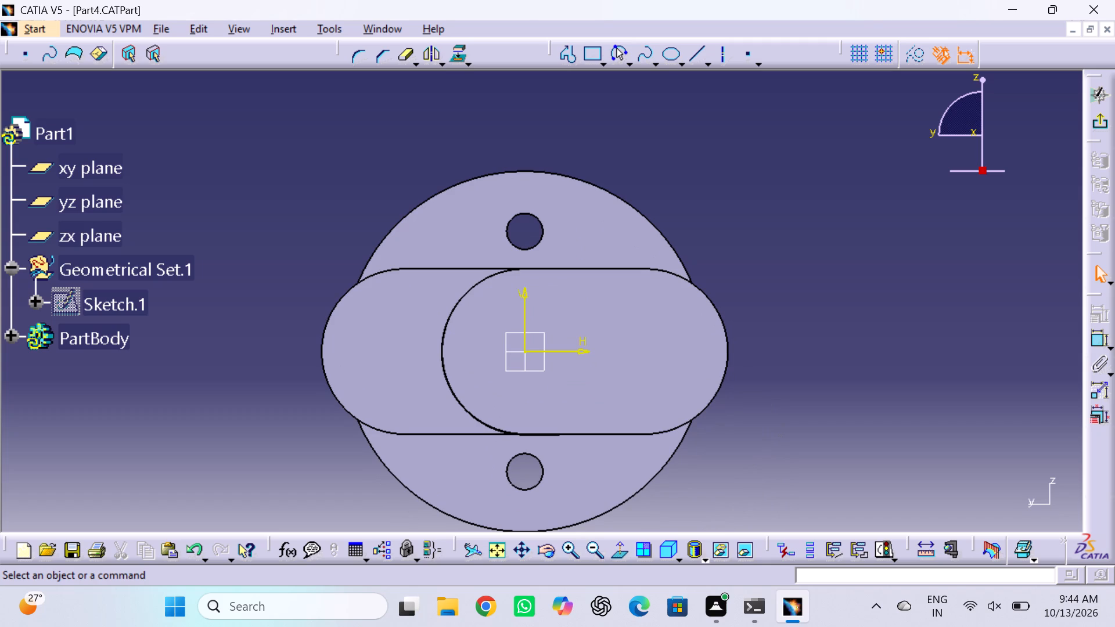
left_click(684, 354)
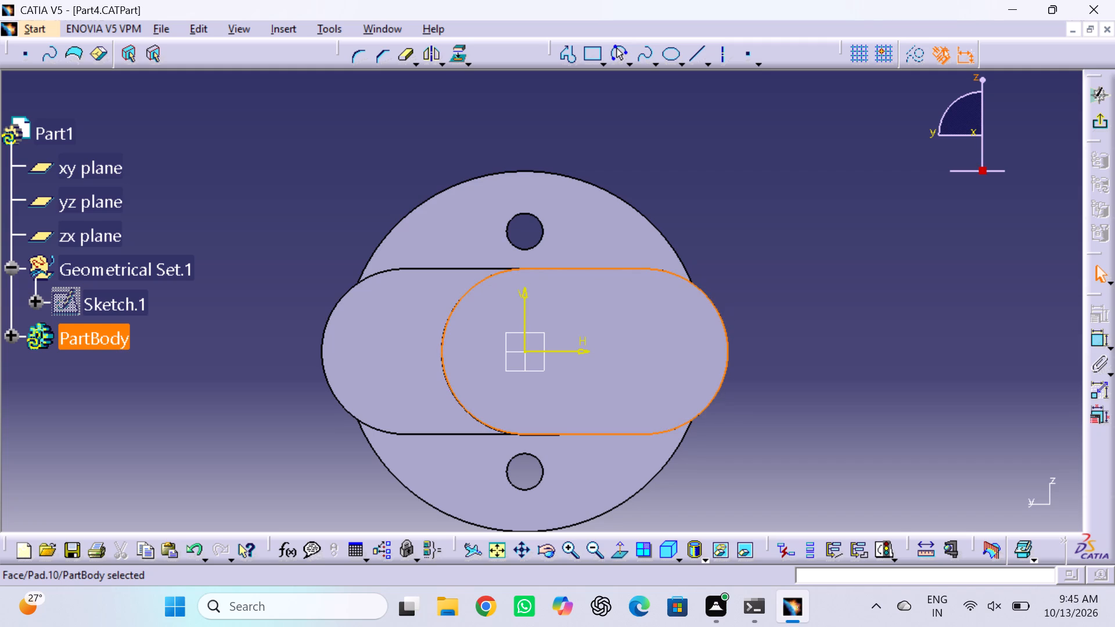
left_click(786, 211)
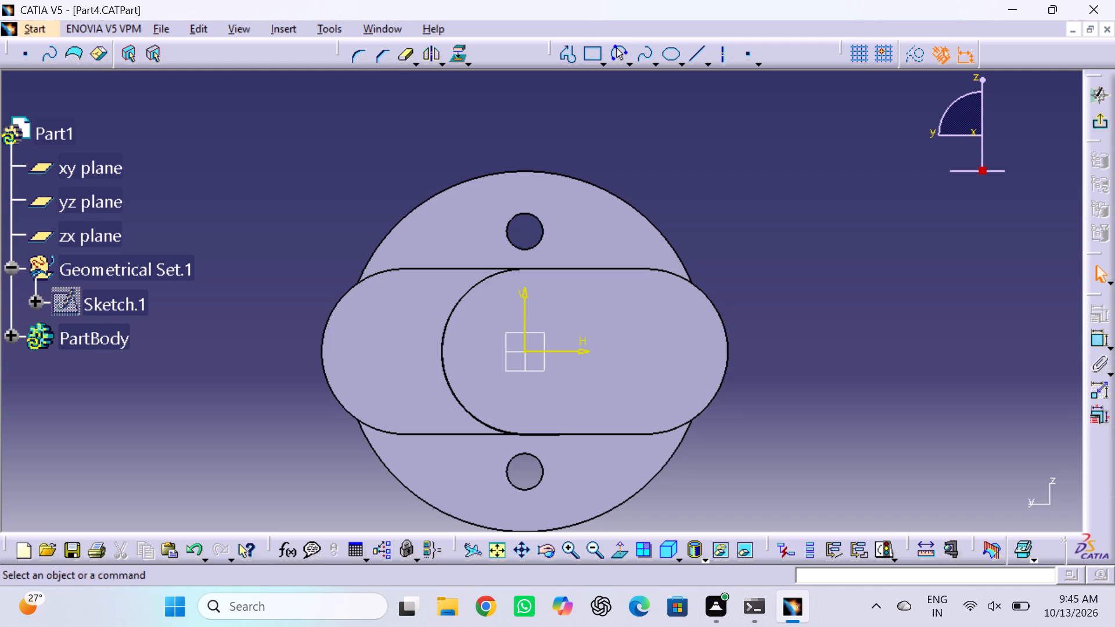
left_click(631, 62)
left_click(640, 88)
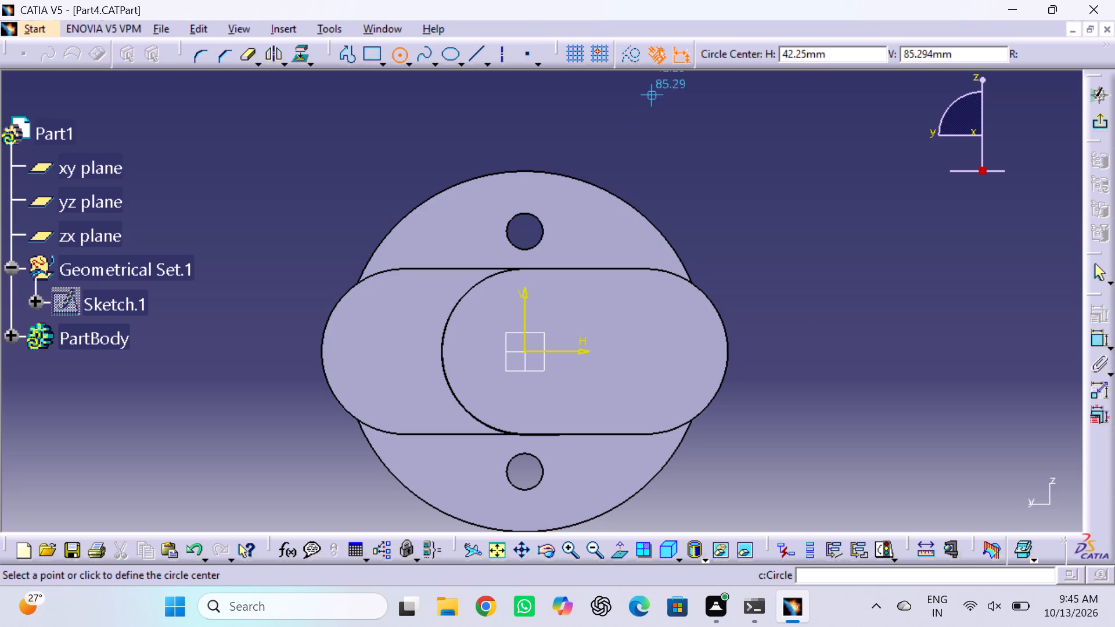
left_click(665, 352)
left_click(692, 397)
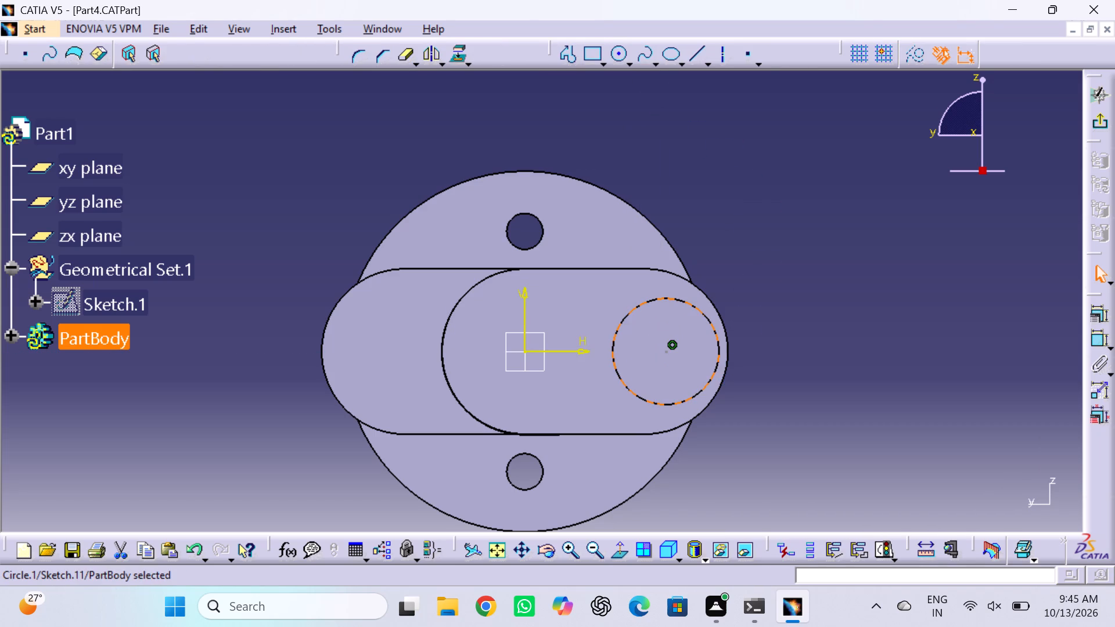
left_click(797, 294)
Dimension the distance from the sketch origin to the circle's centre and set it to 40 mm.
left_click(1098, 340)
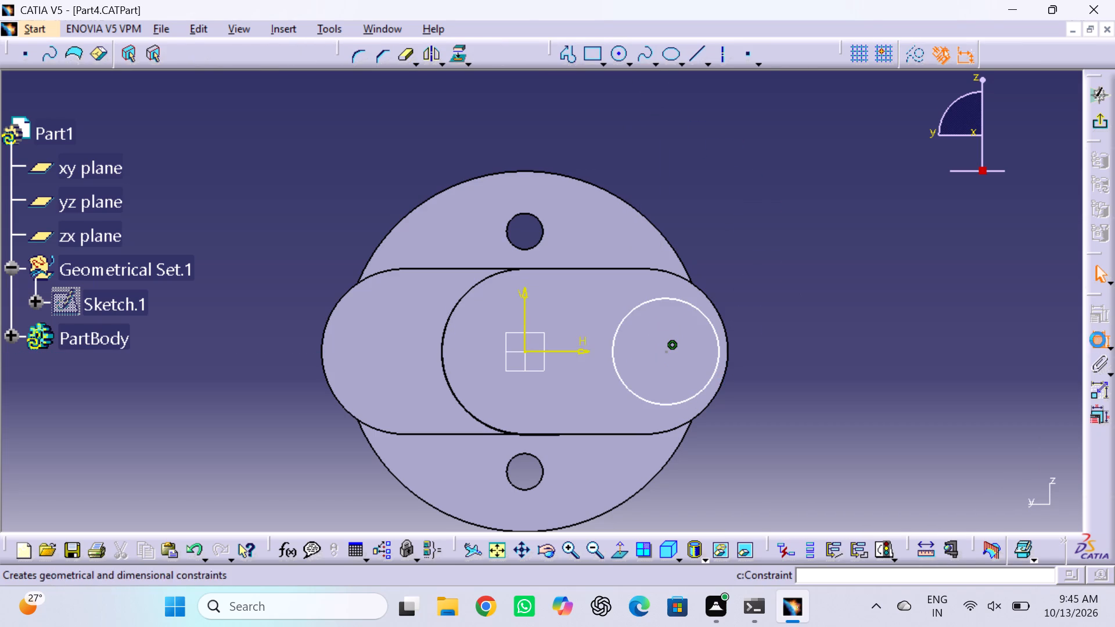
left_click(524, 351)
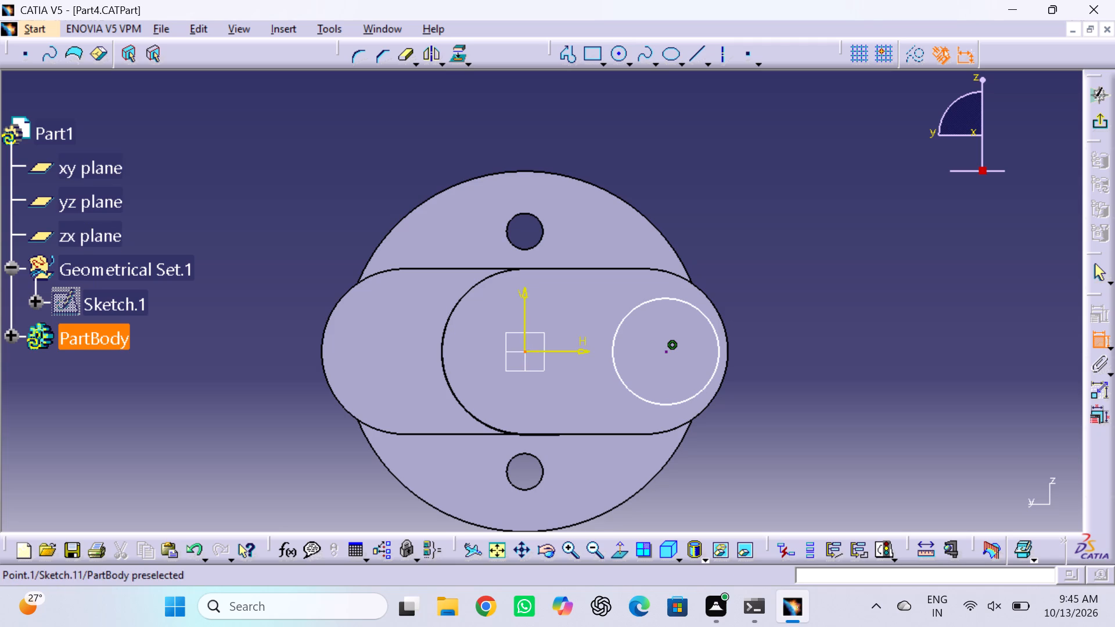
left_click(667, 354)
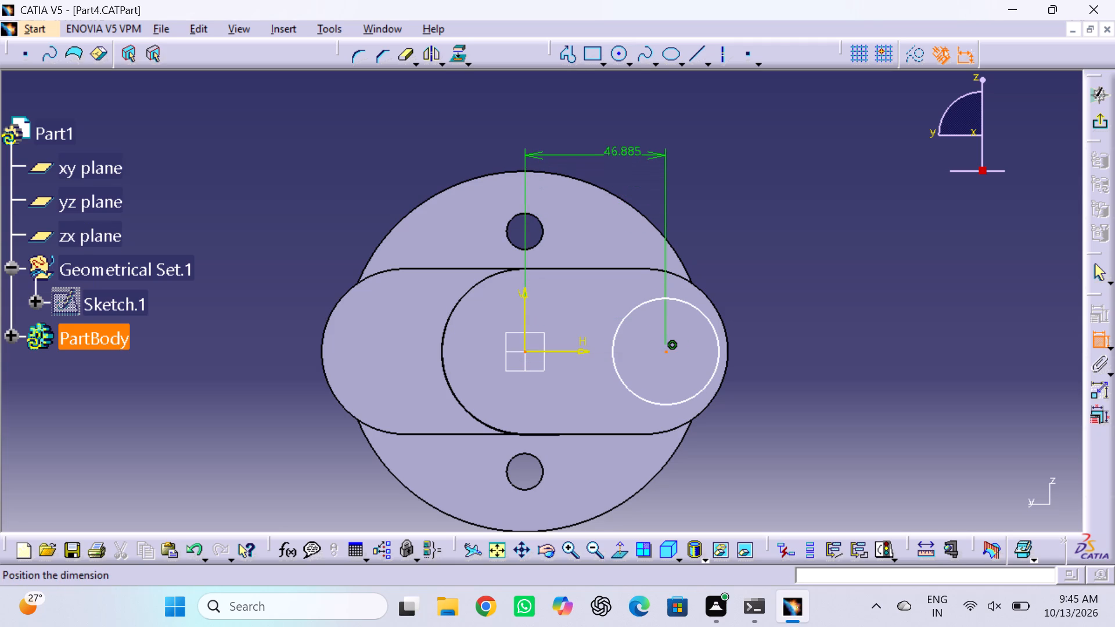
left_click(623, 152)
double_click(616, 149)
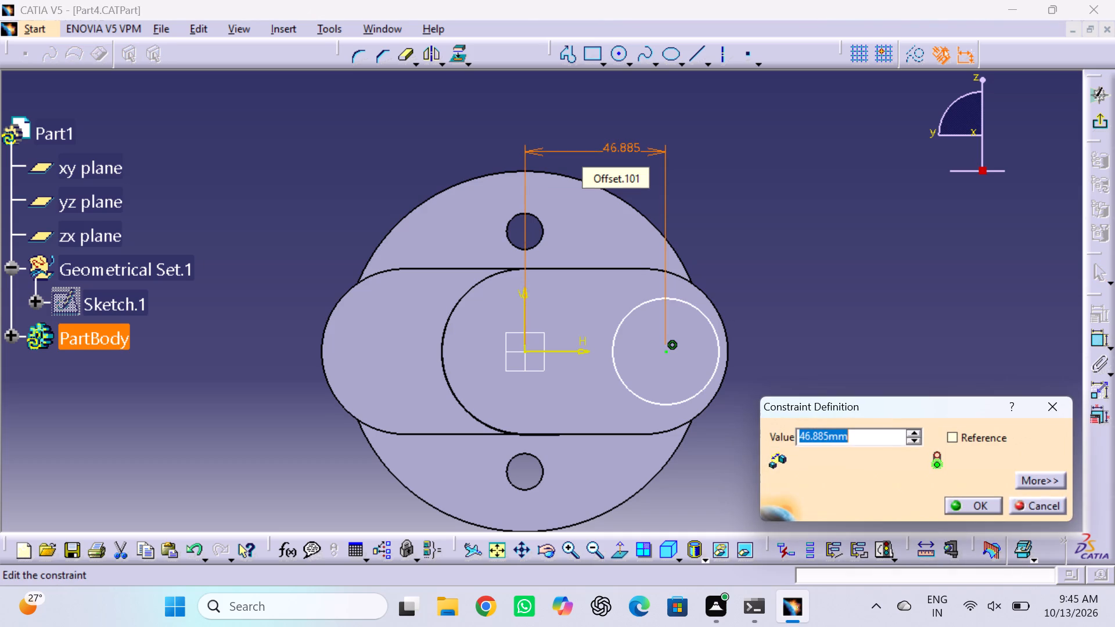
key("4")
key("0")
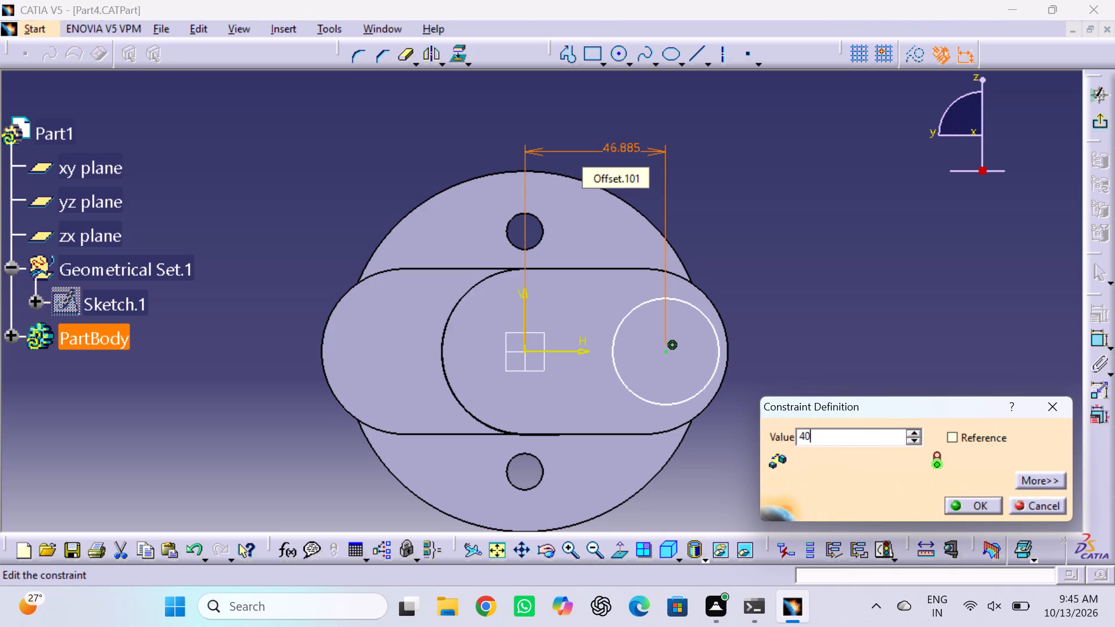
key("Return")
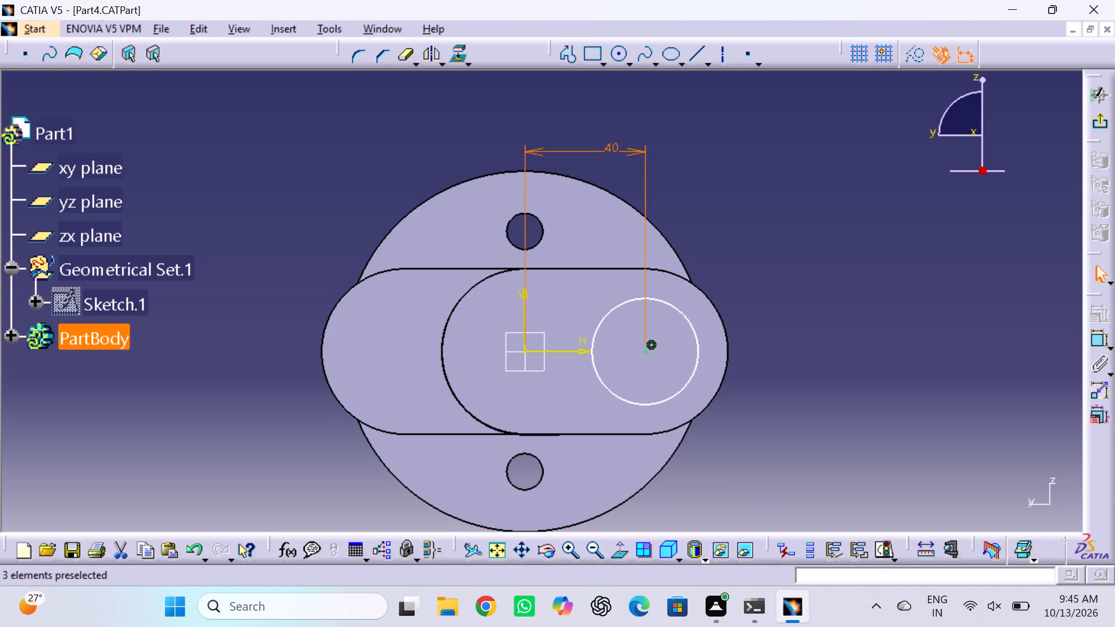
Dimension the circle's radius, set it to 22.5 mm, and exit the sketch.
left_click(1098, 341)
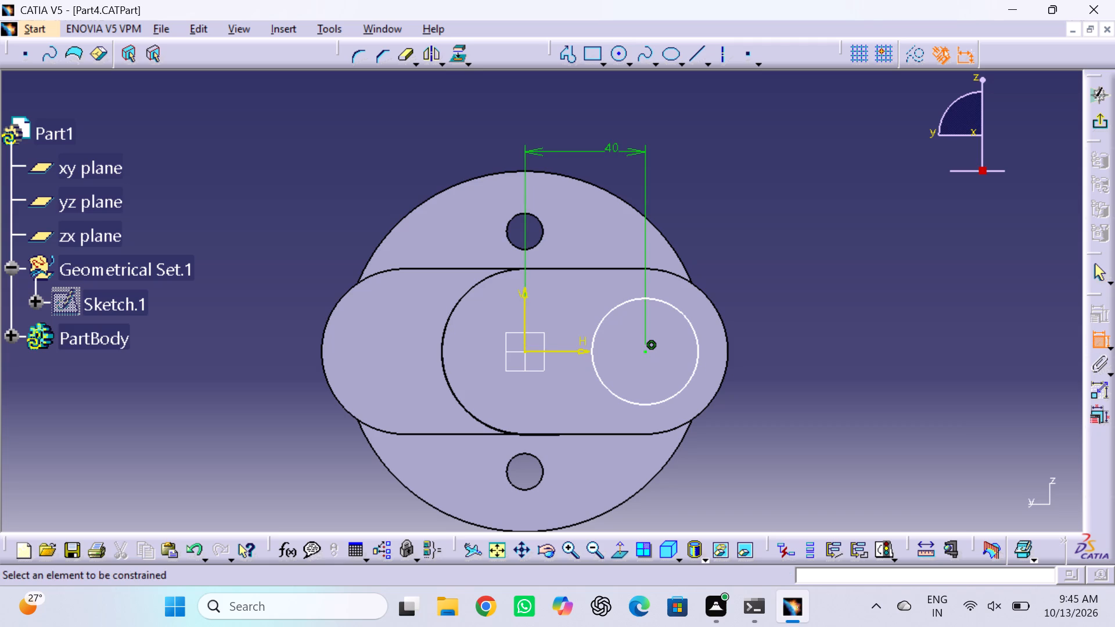
left_click(695, 369)
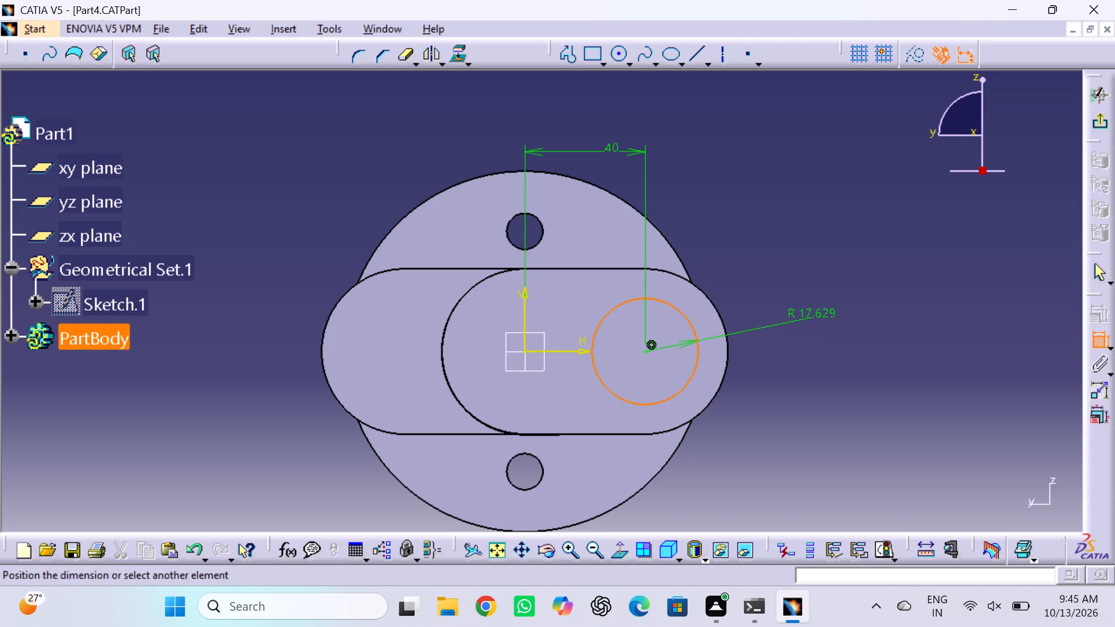
left_click(812, 317)
triple_click(811, 312)
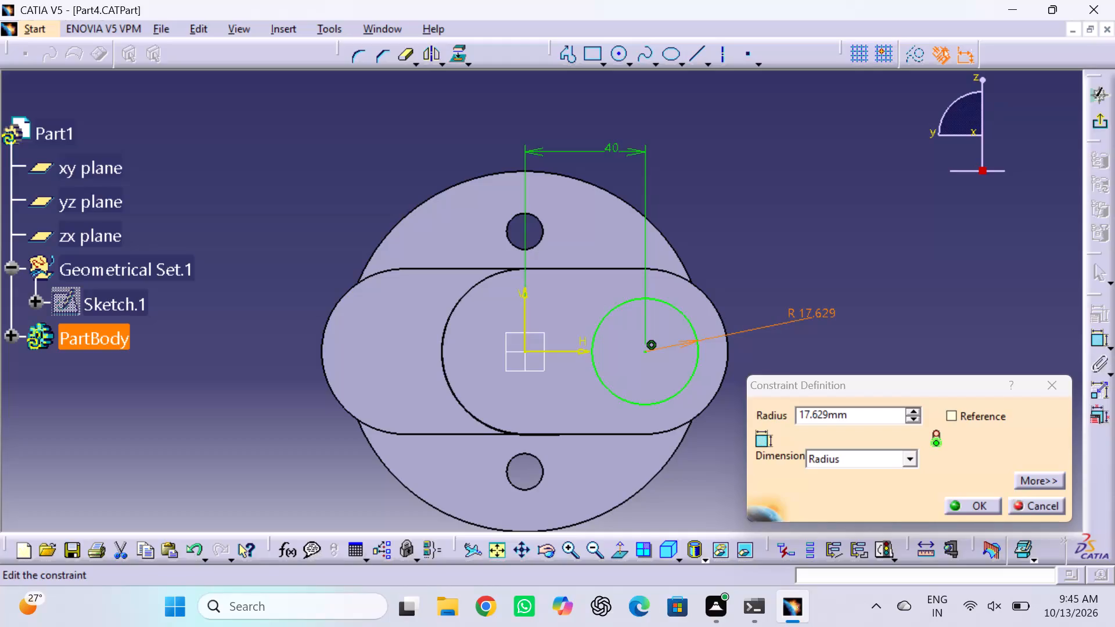
triple_click(870, 416)
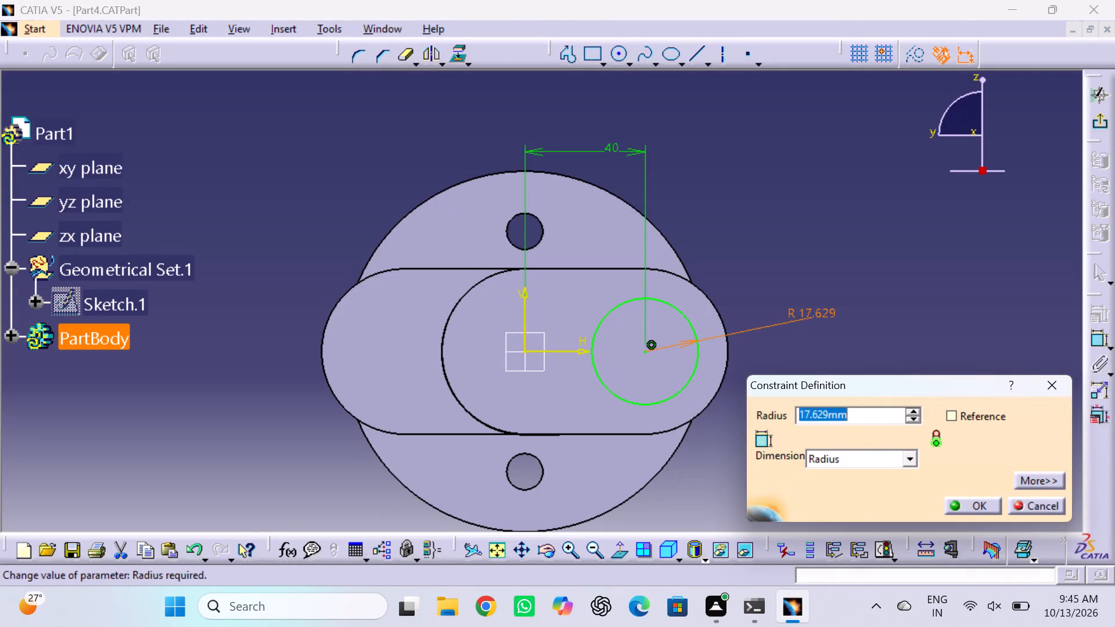
left_click(870, 416)
key("2")
key("2")
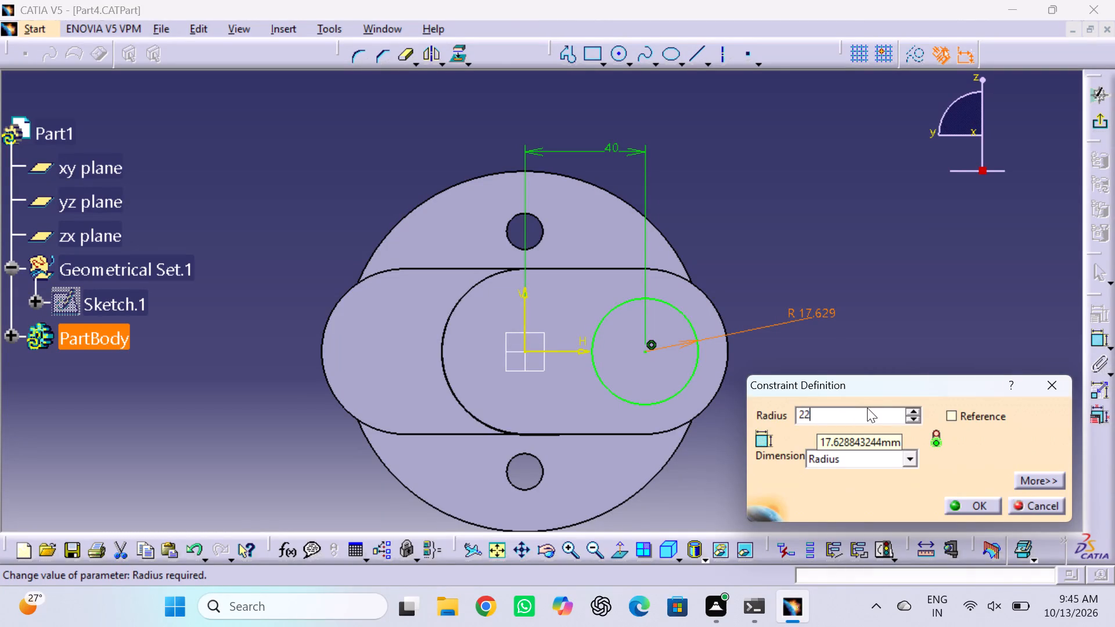
key("period")
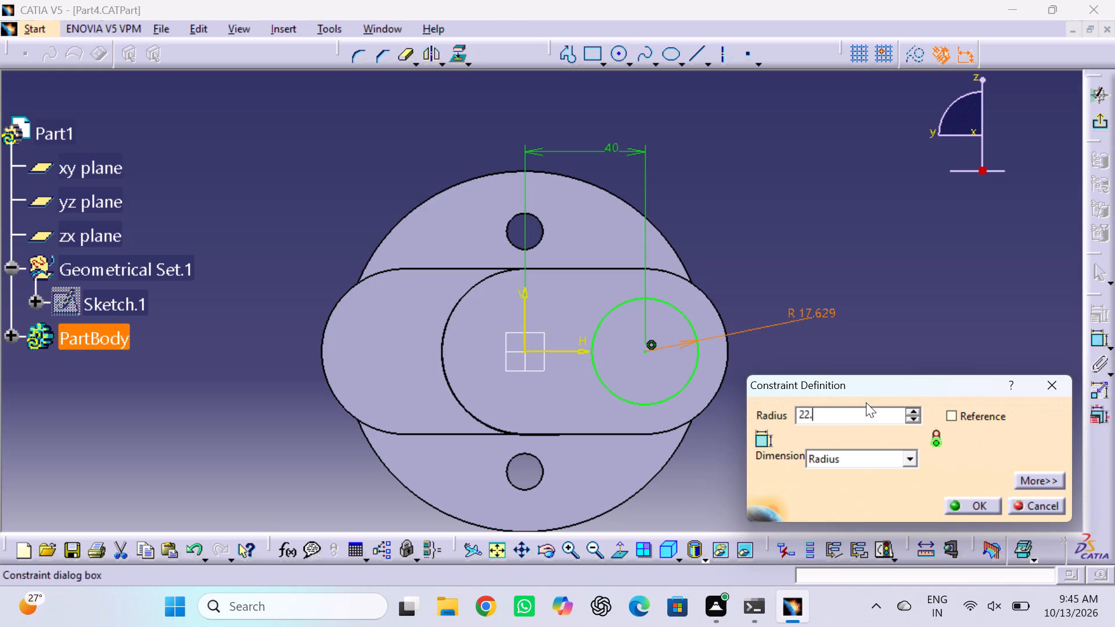
key("5")
key("Return")
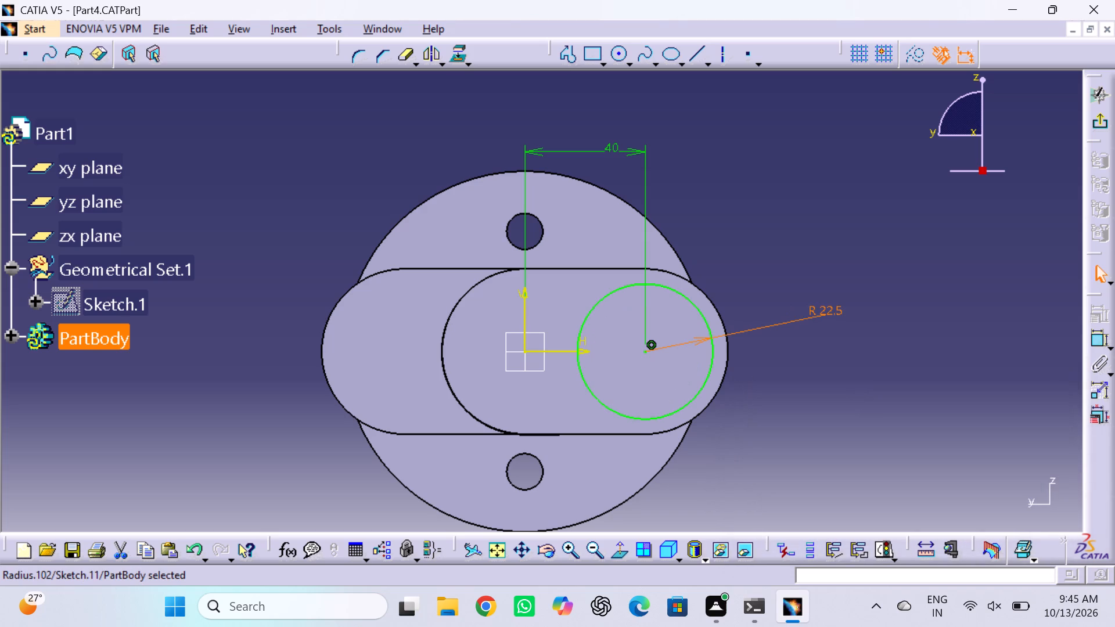
left_click(1099, 119)
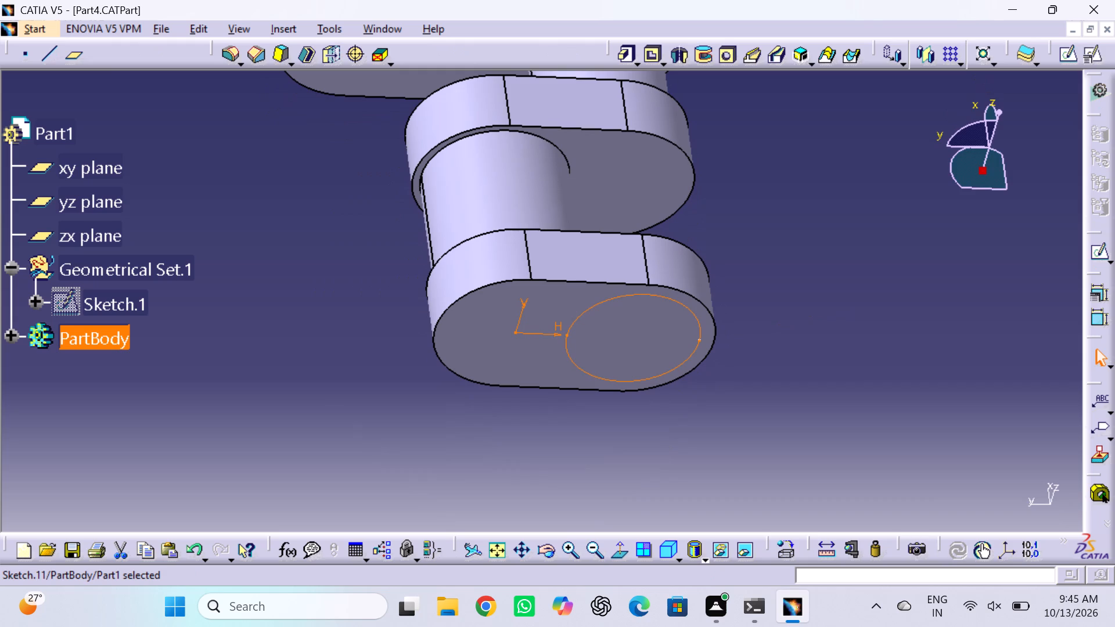
Pad the circle sketch on the web's outer face with a length of 35 mm.
left_click(625, 59)
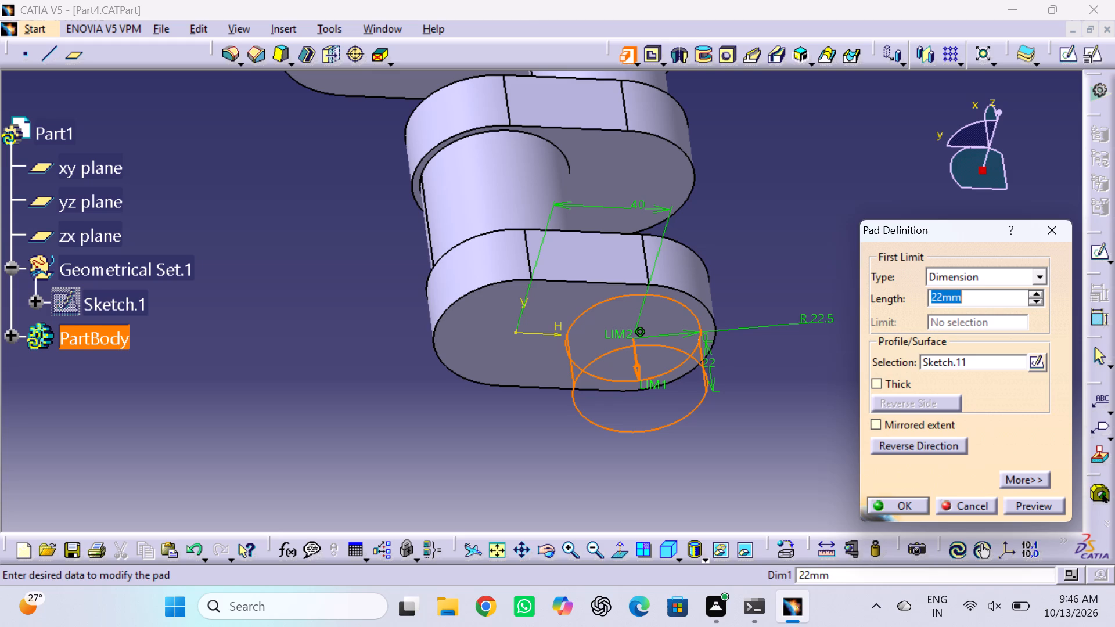
key("3")
key("5")
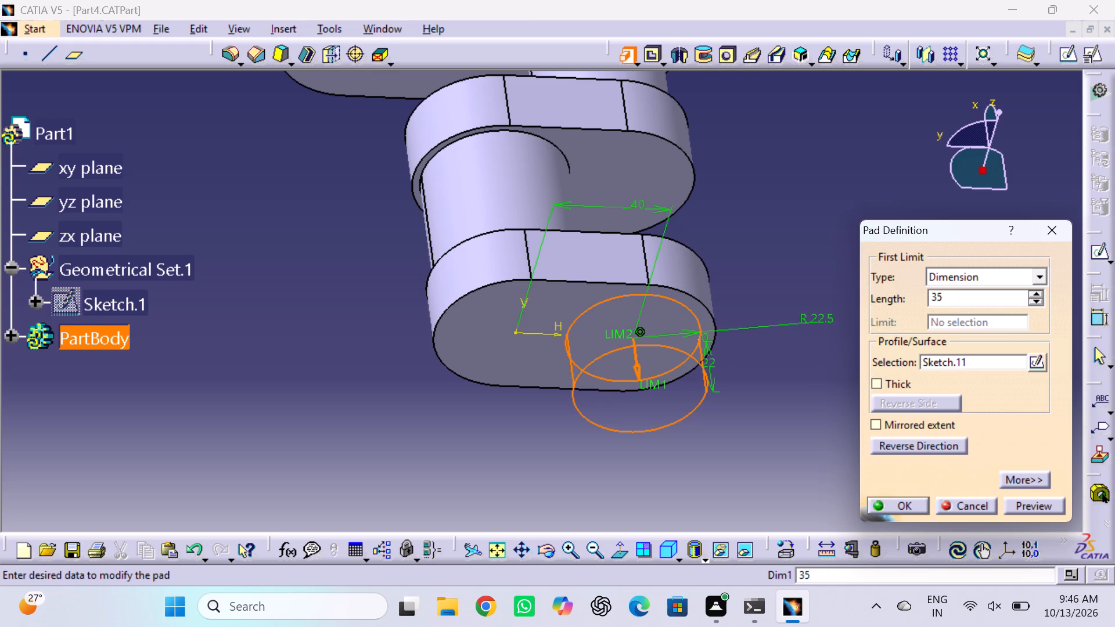
left_click(907, 506)
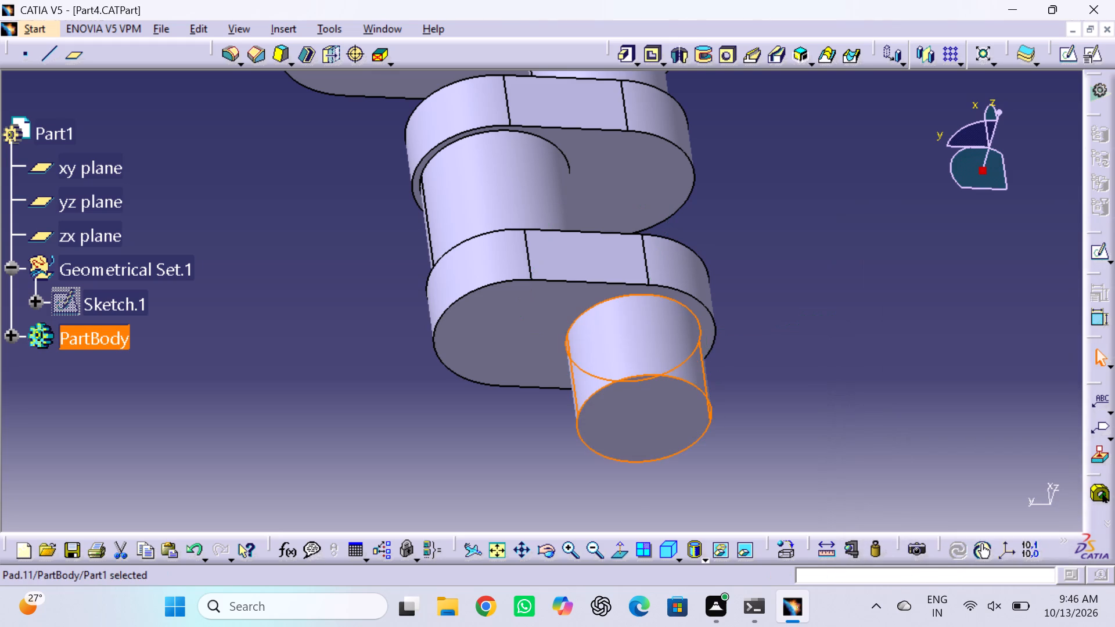
left_click(868, 408)
Start a sketch on the newest cylinder's end face and draw a circle of about 32.3 mm radius, centred about H 42 mm, V 0 mm.
left_click(634, 417)
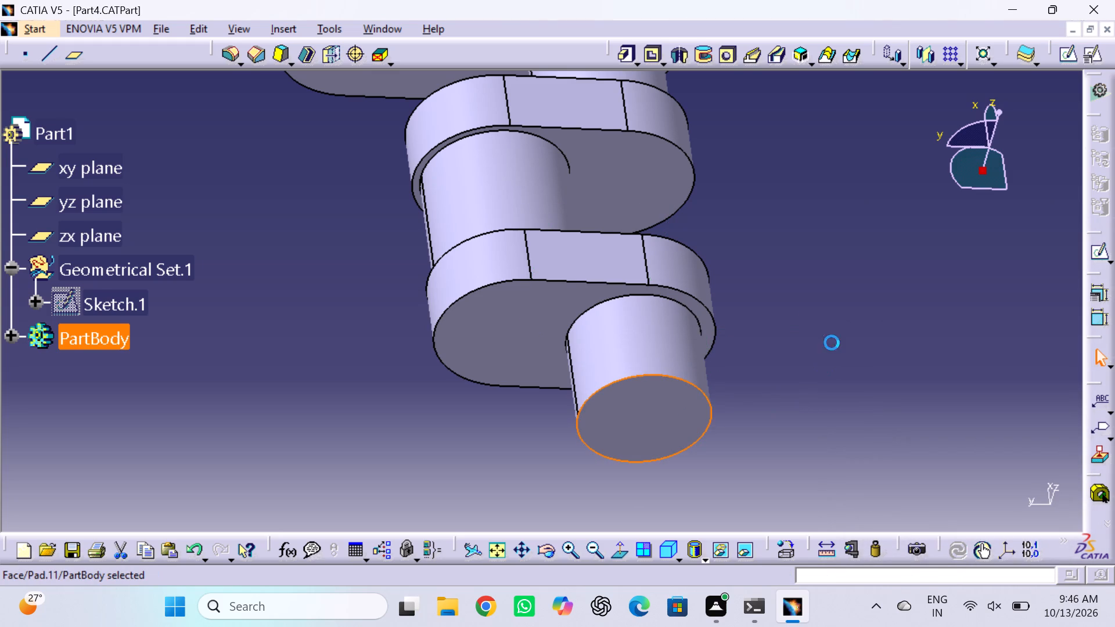
left_click(1064, 52)
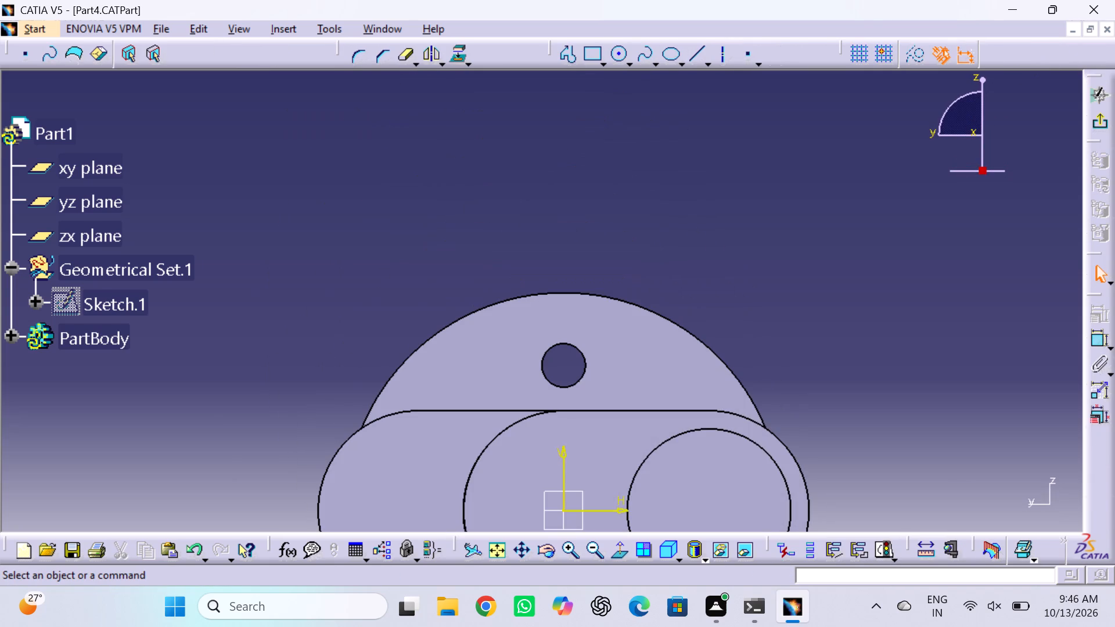
middle_click_drag(805, 280, 775, 155)
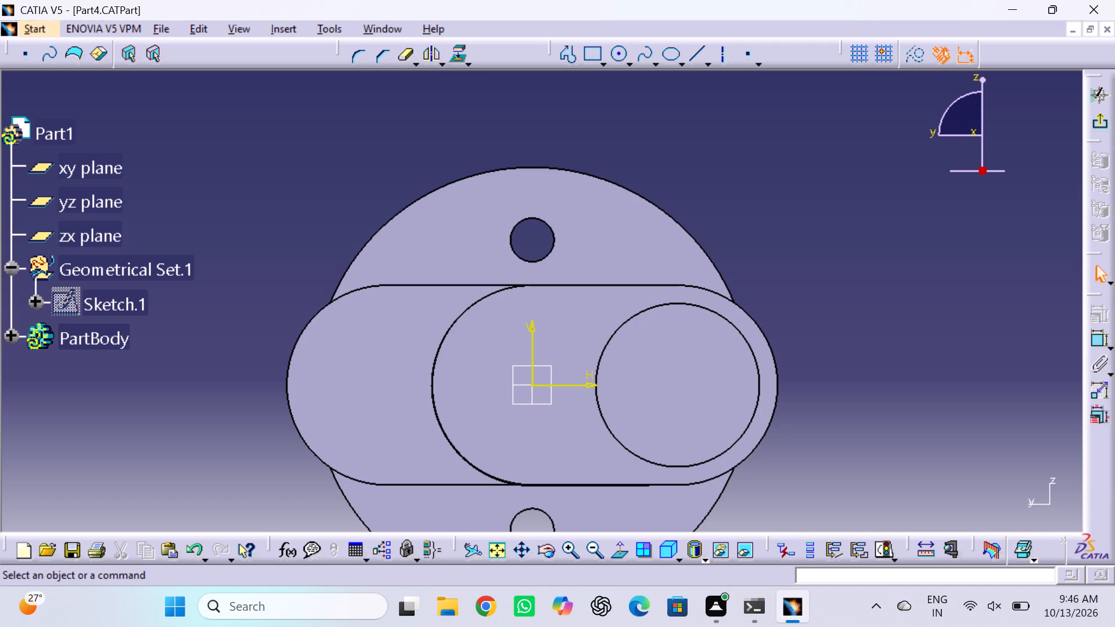
left_click(617, 52)
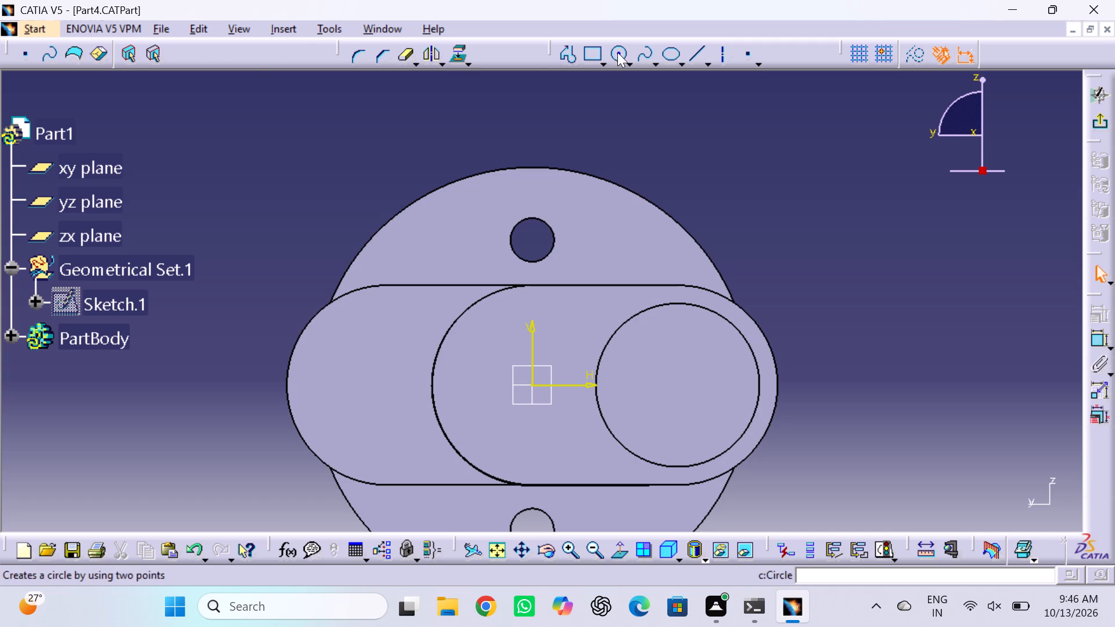
left_click(683, 385)
left_click(768, 462)
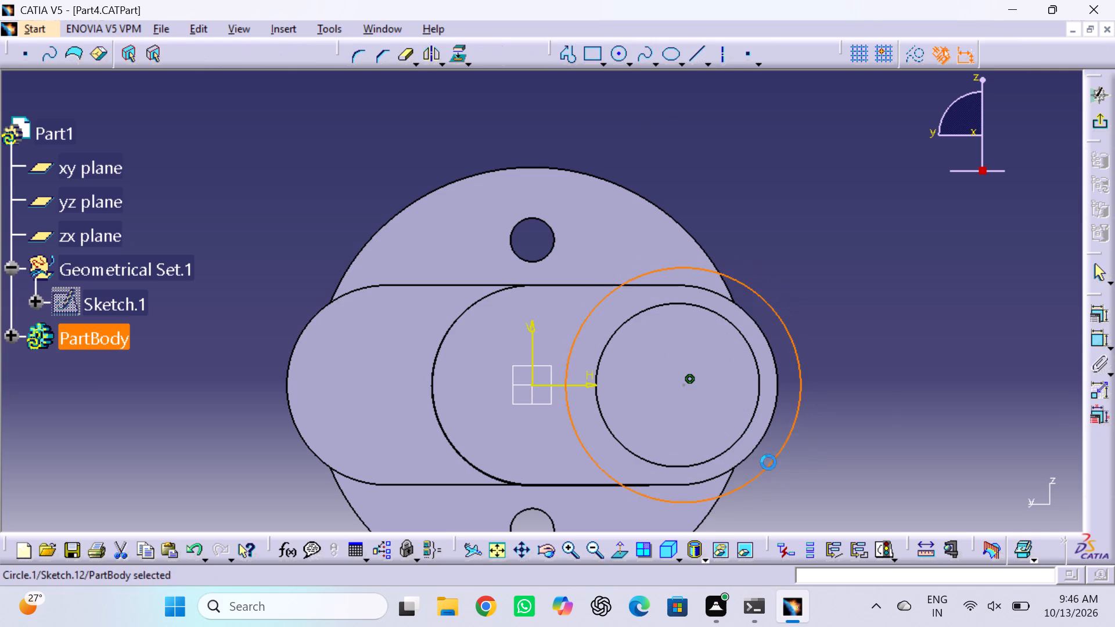
Dimension the new circle's radius and set it to 27.5 mm.
left_click(1100, 338)
left_click(877, 329)
double_click(880, 322)
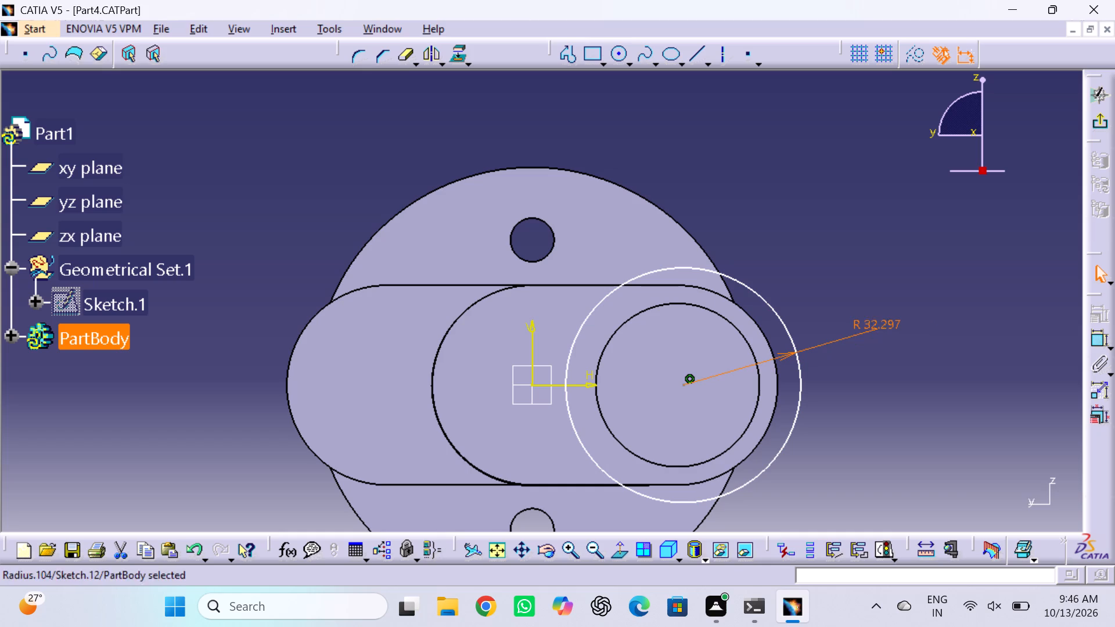
key("2")
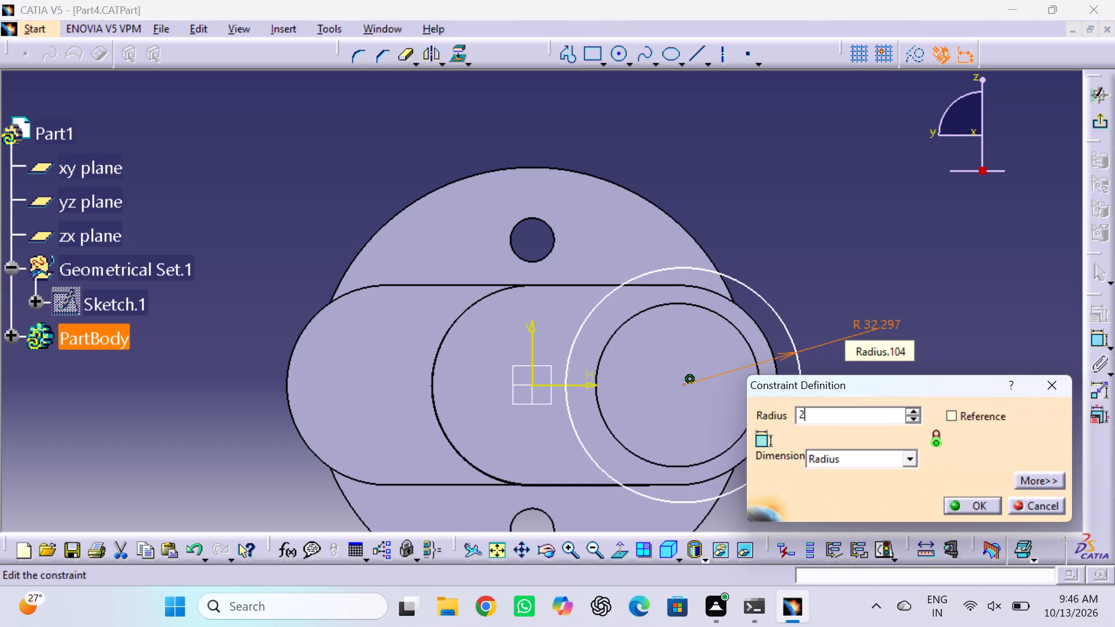
type("7.")
key("5")
key("Return")
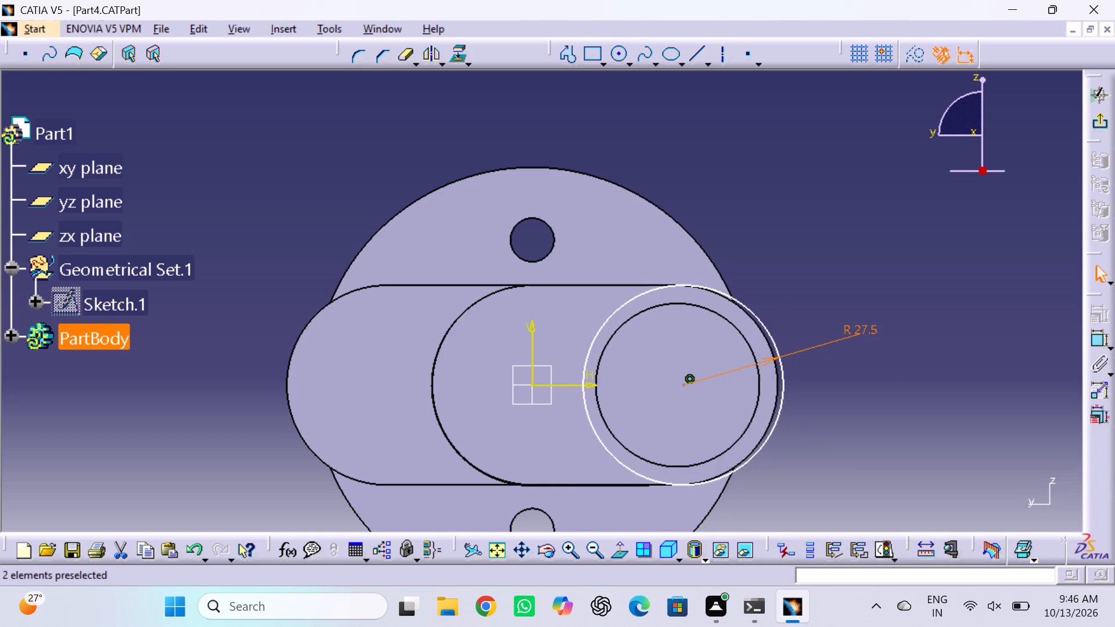
Draw a horizontal line about 69 mm long from the circle's top point to about H -27.5 mm, V 27.5 mm.
left_click(567, 53)
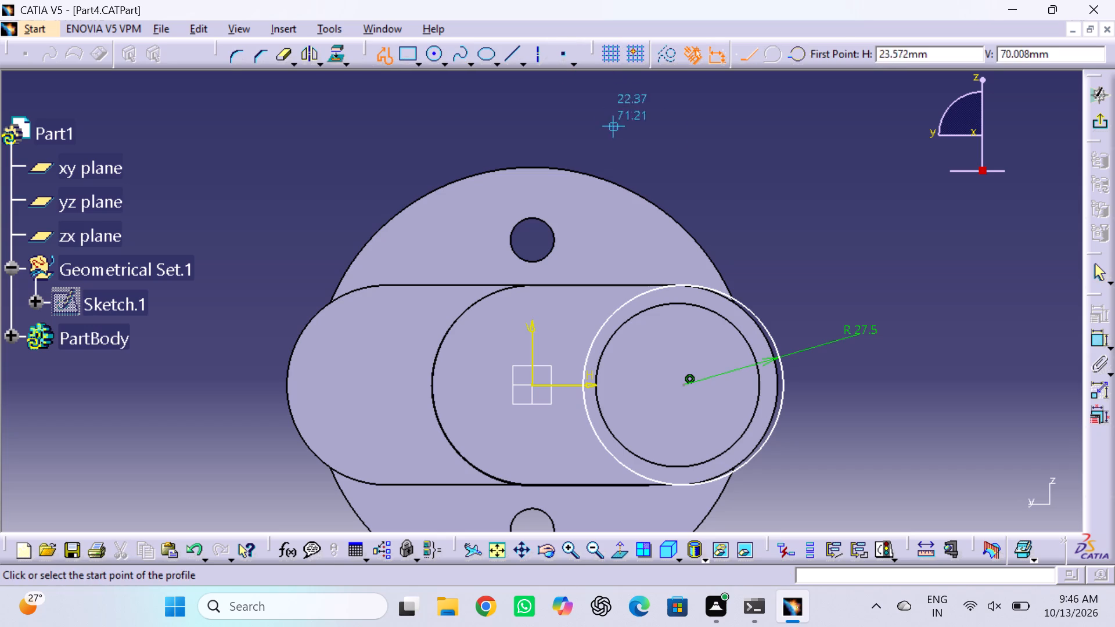
double_click(681, 284)
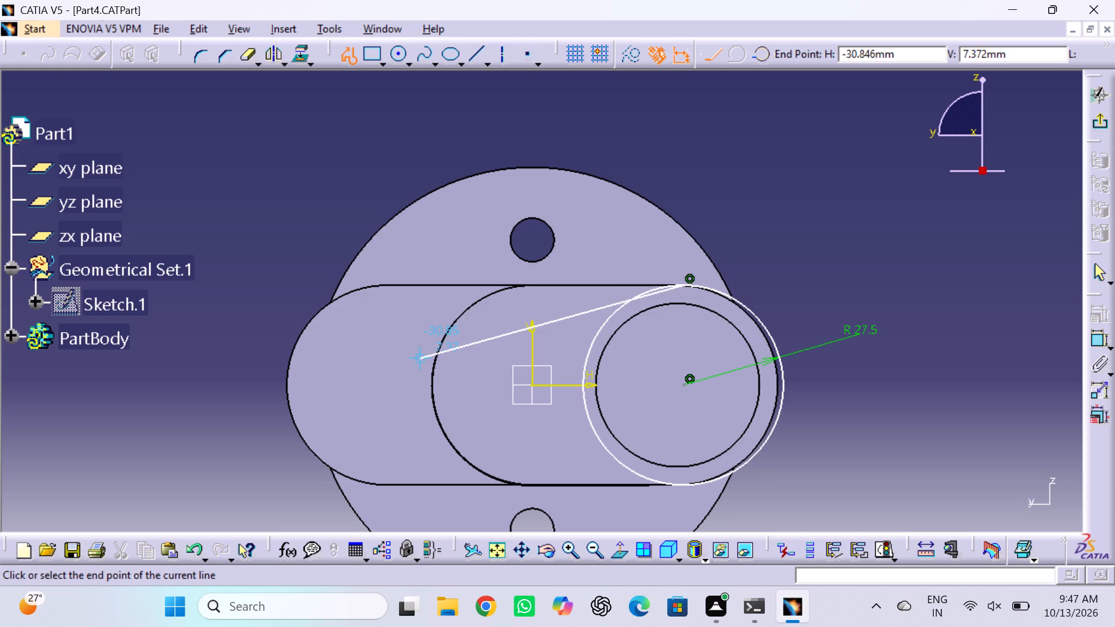
left_click(433, 284)
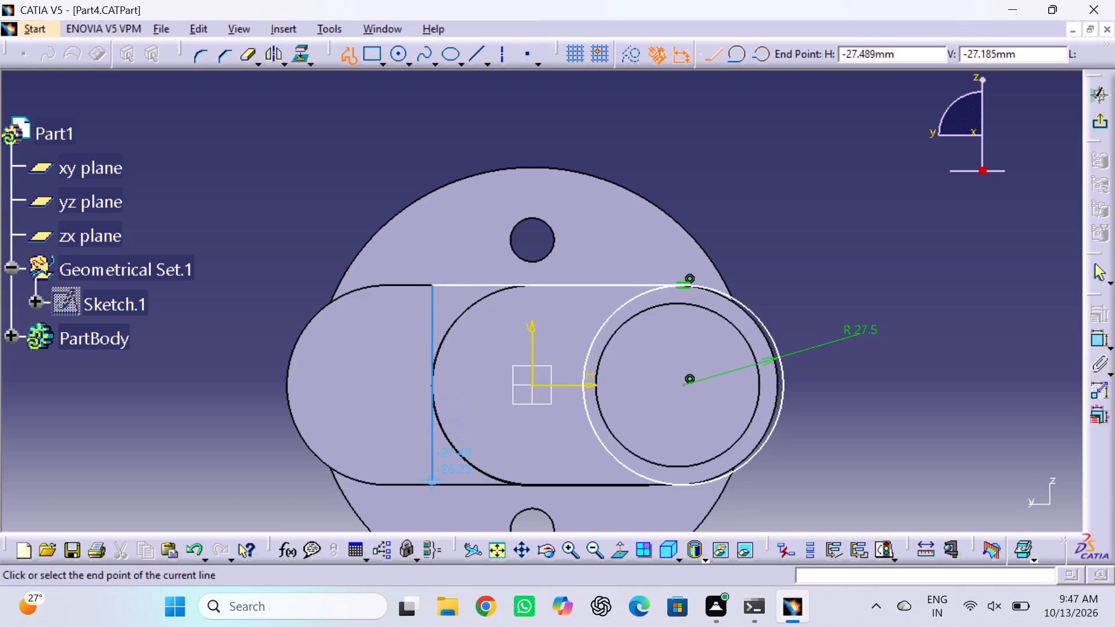
key("Escape")
key("Escape")
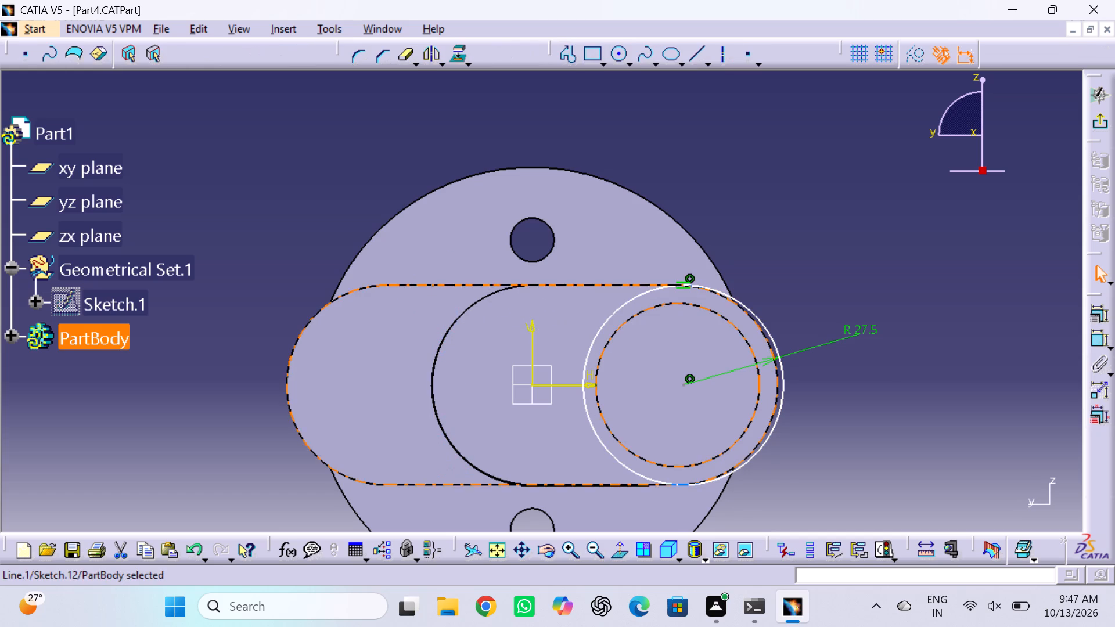
Draw a matching horizontal line from the circle's bottom point to about H -27.5 mm, and join it vertically to the upper line's end.
left_click(570, 58)
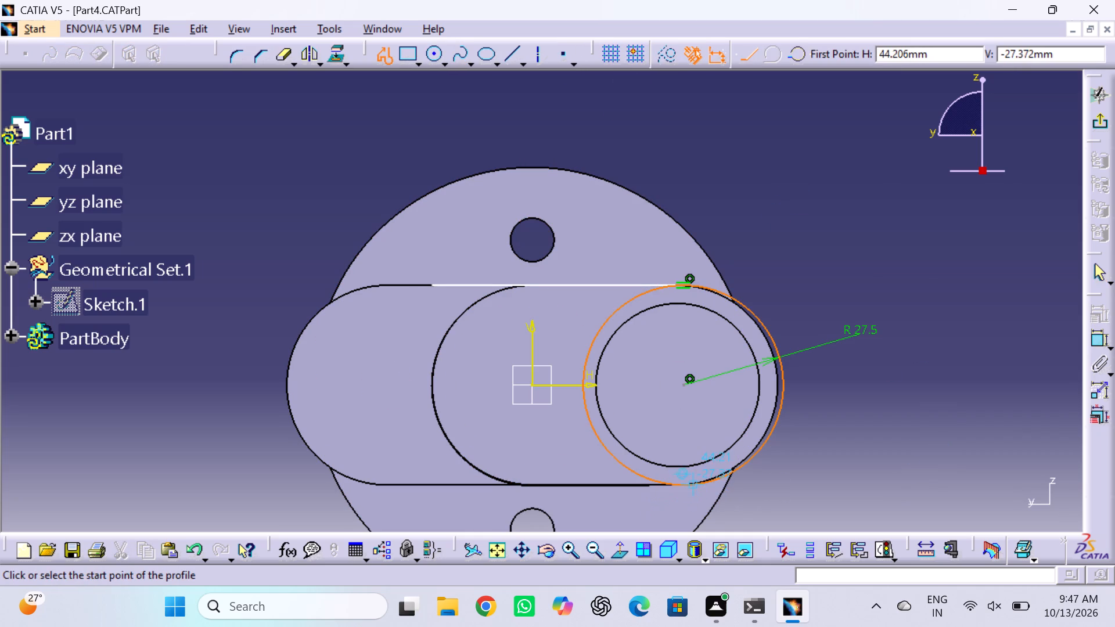
left_click(684, 487)
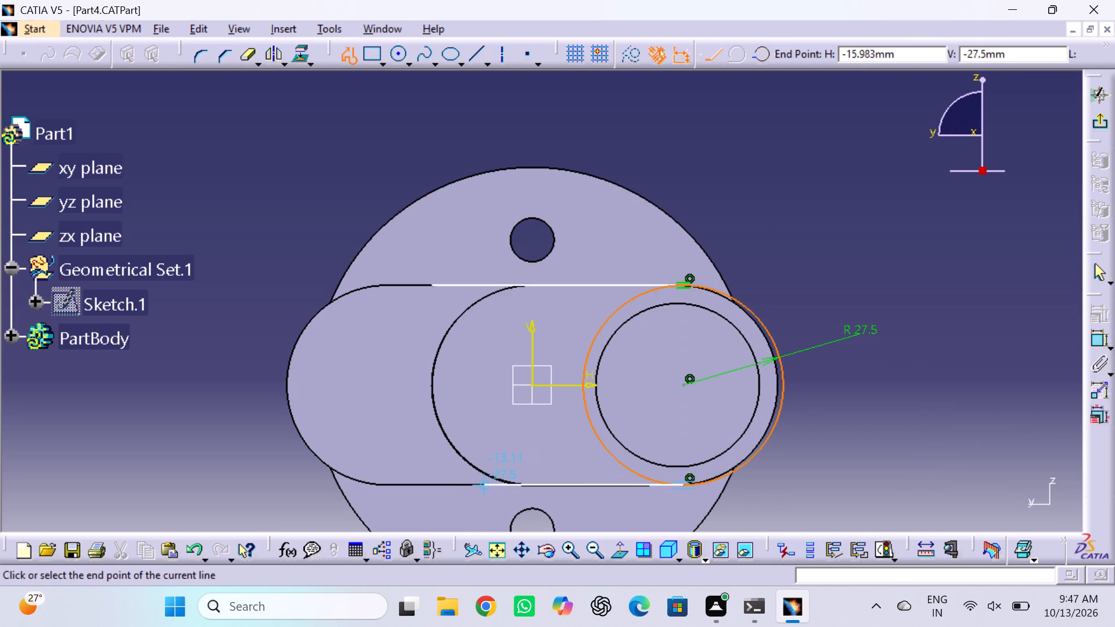
left_click(430, 478)
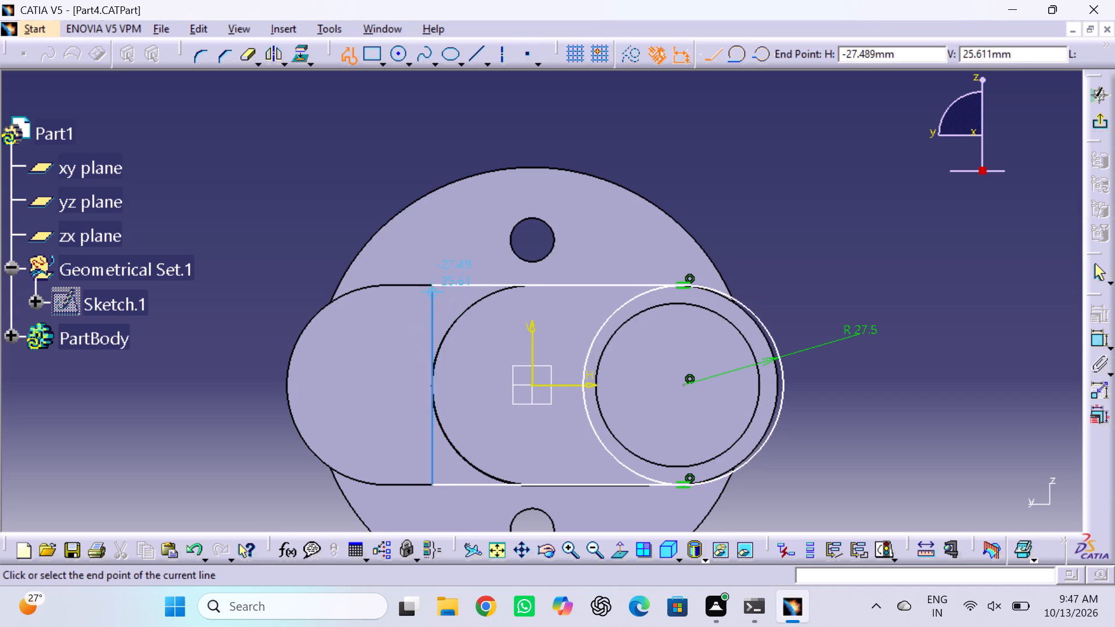
left_click(433, 287)
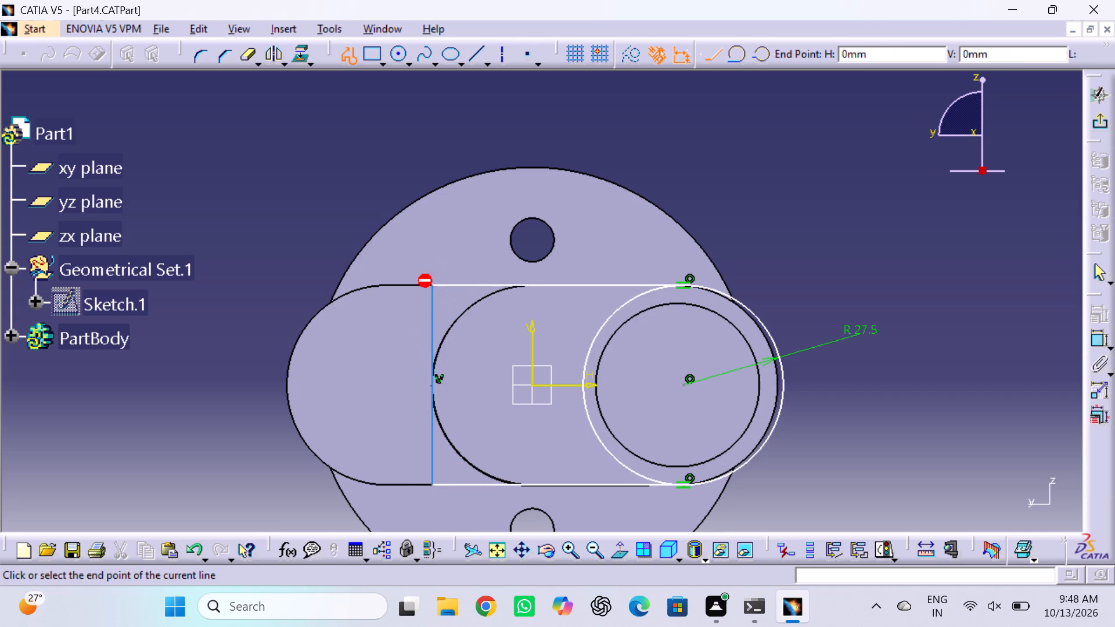
key("Escape")
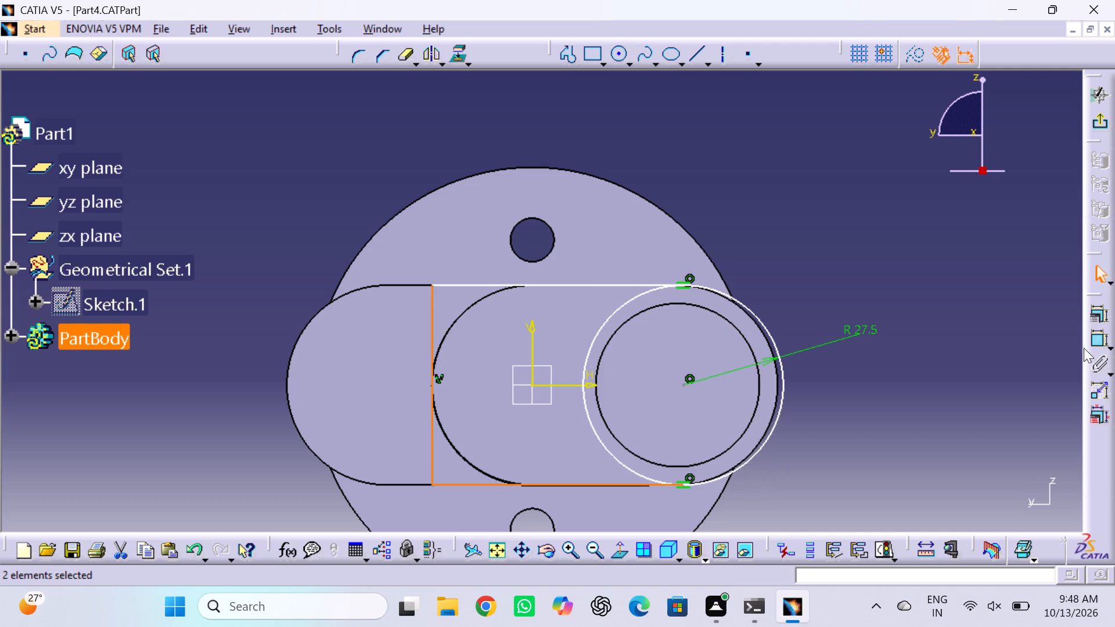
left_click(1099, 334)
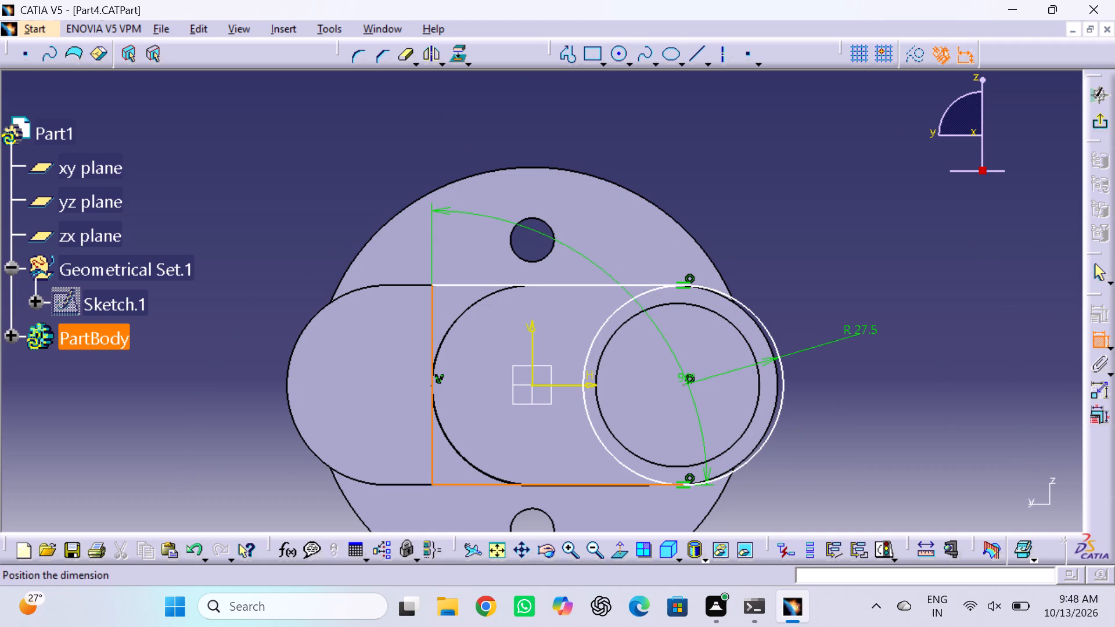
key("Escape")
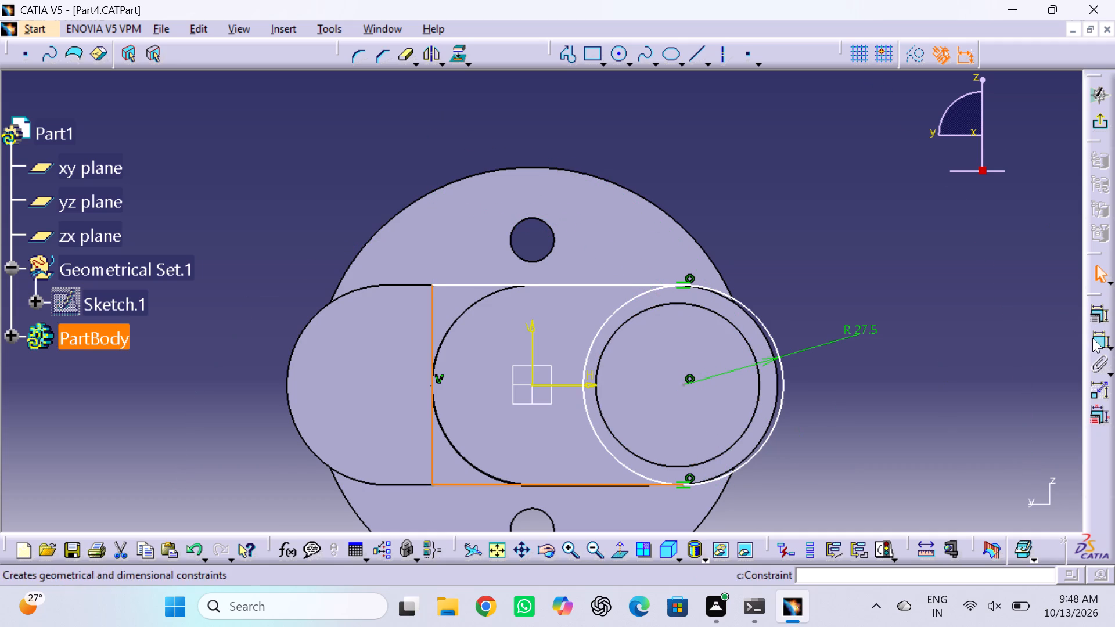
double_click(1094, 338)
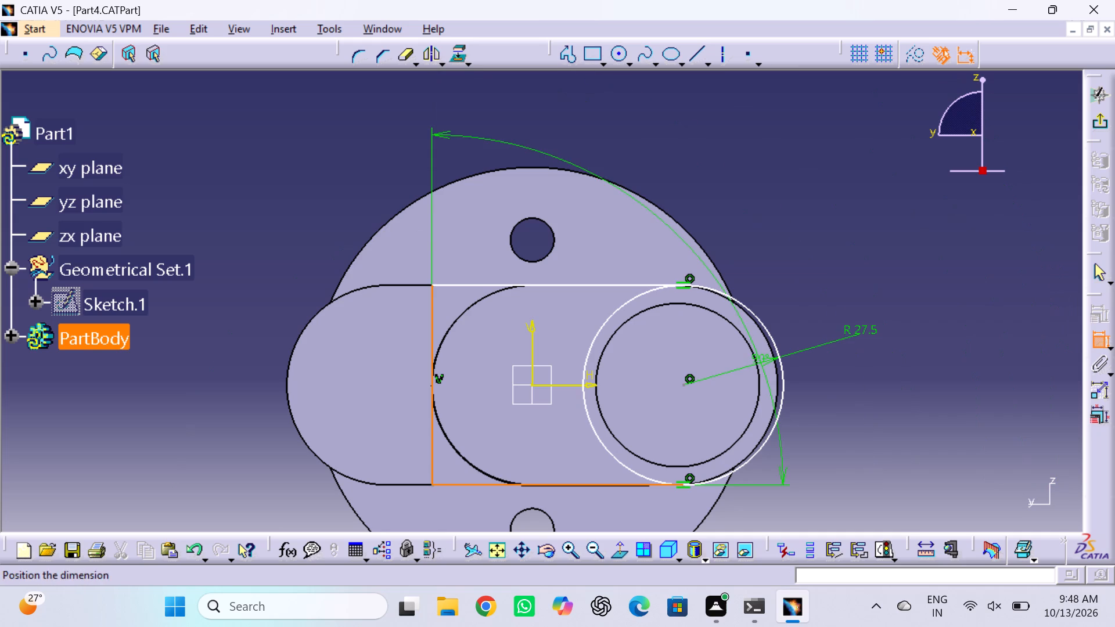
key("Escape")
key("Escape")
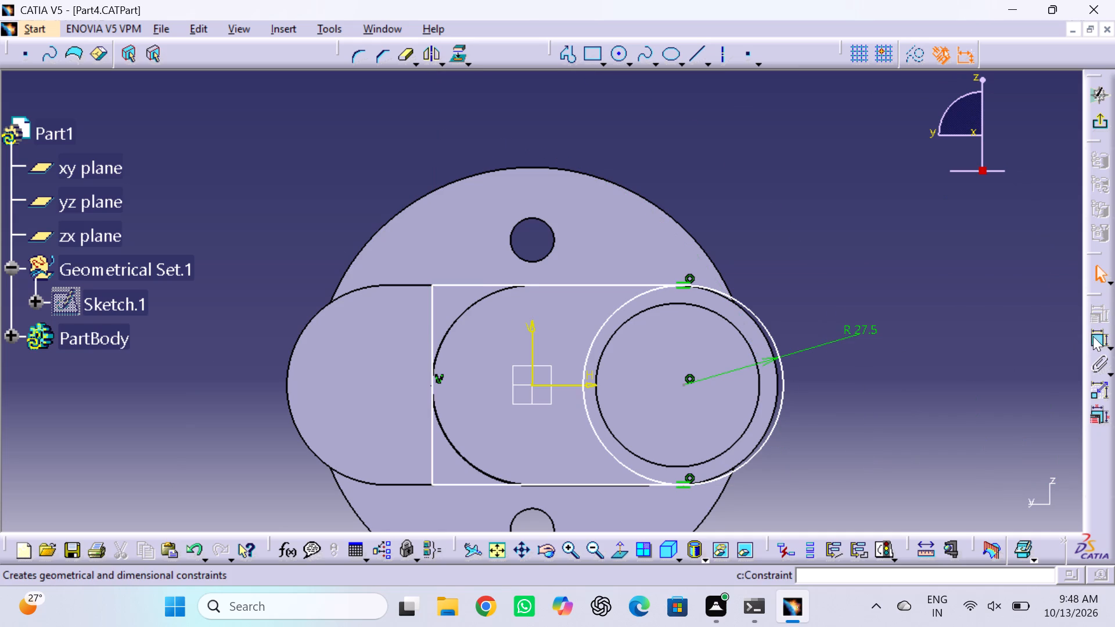
Dimension the distance from the sketch origin to the circle's centre and set it to 40 mm.
left_click(1099, 337)
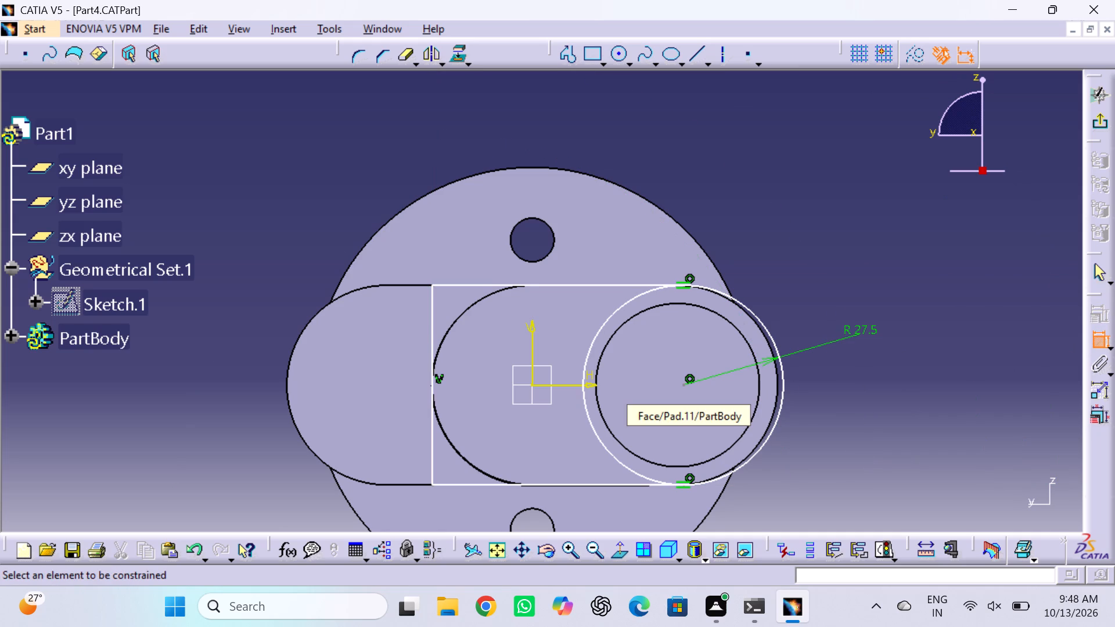
double_click(684, 387)
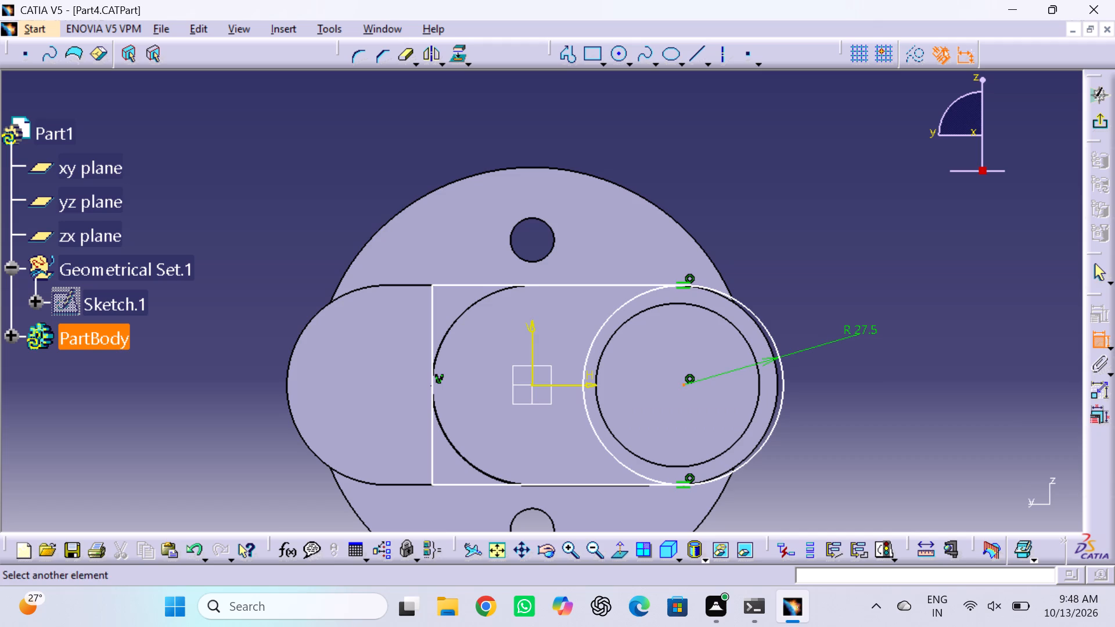
left_click(533, 384)
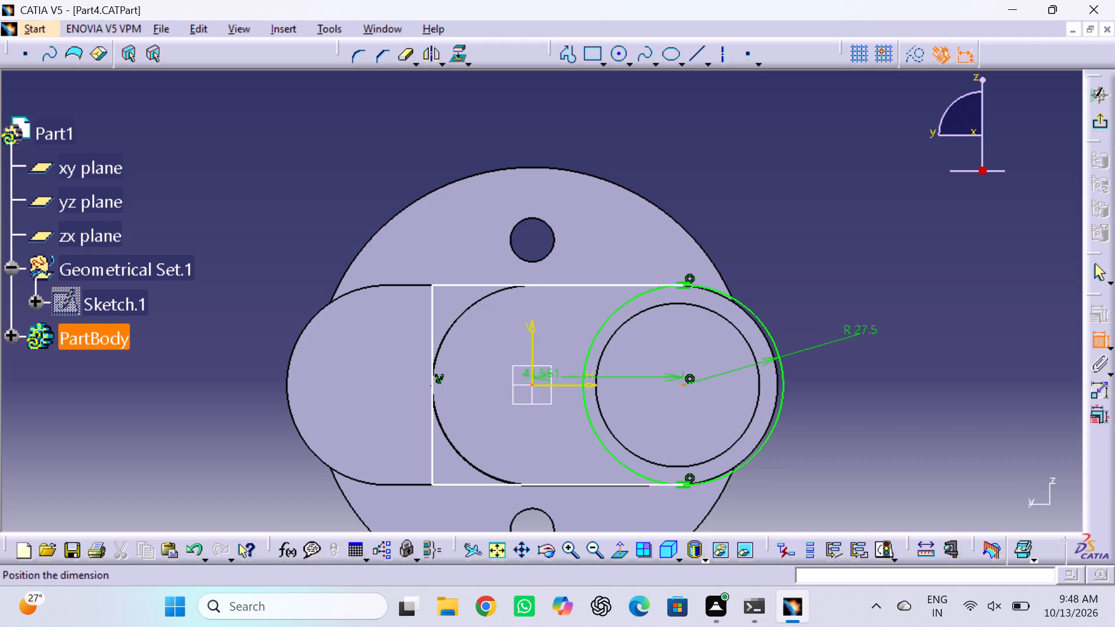
left_click(613, 146)
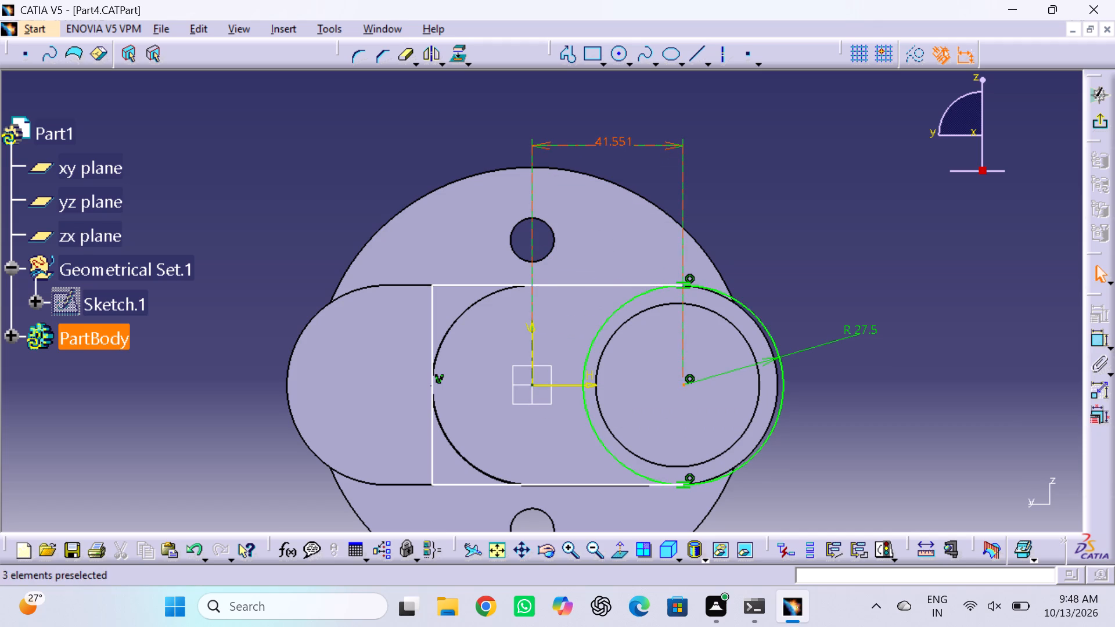
double_click(610, 140)
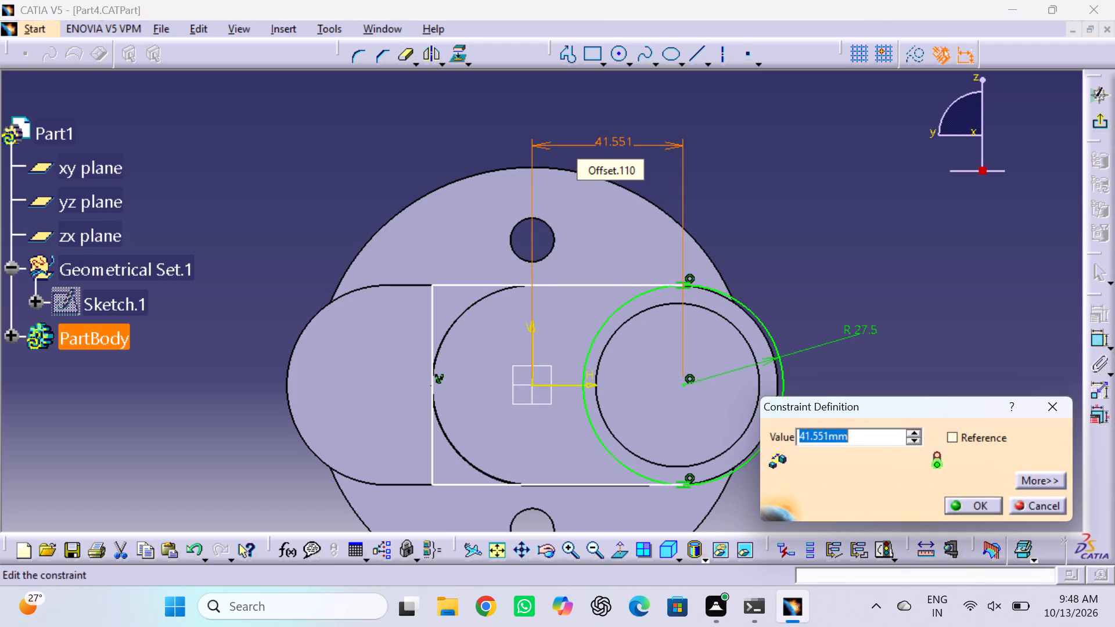
key("4")
key("0")
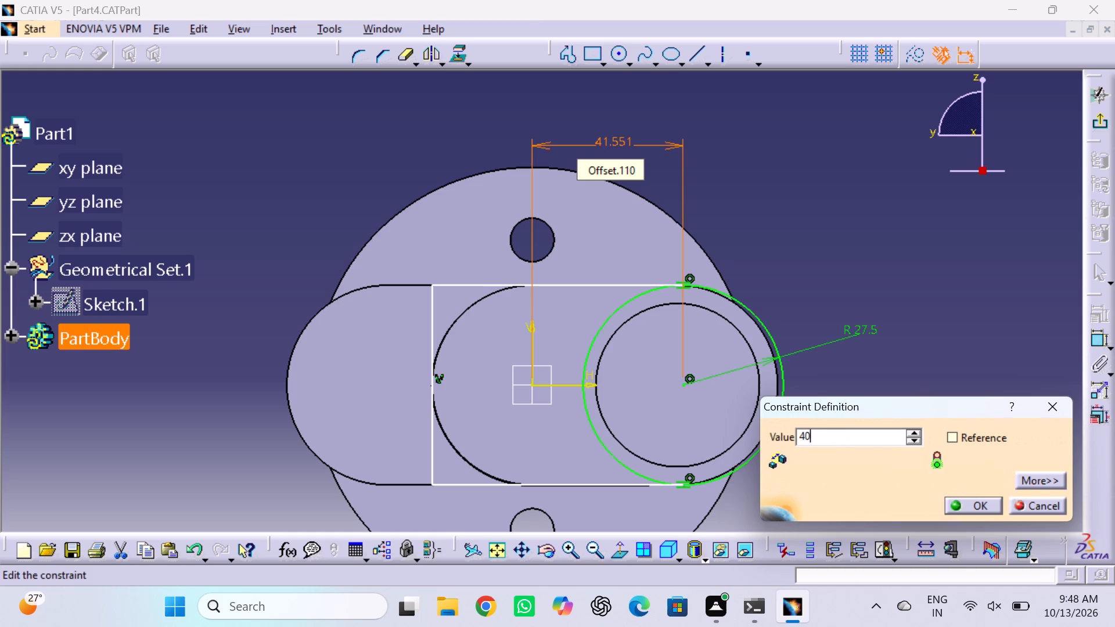
key("Return")
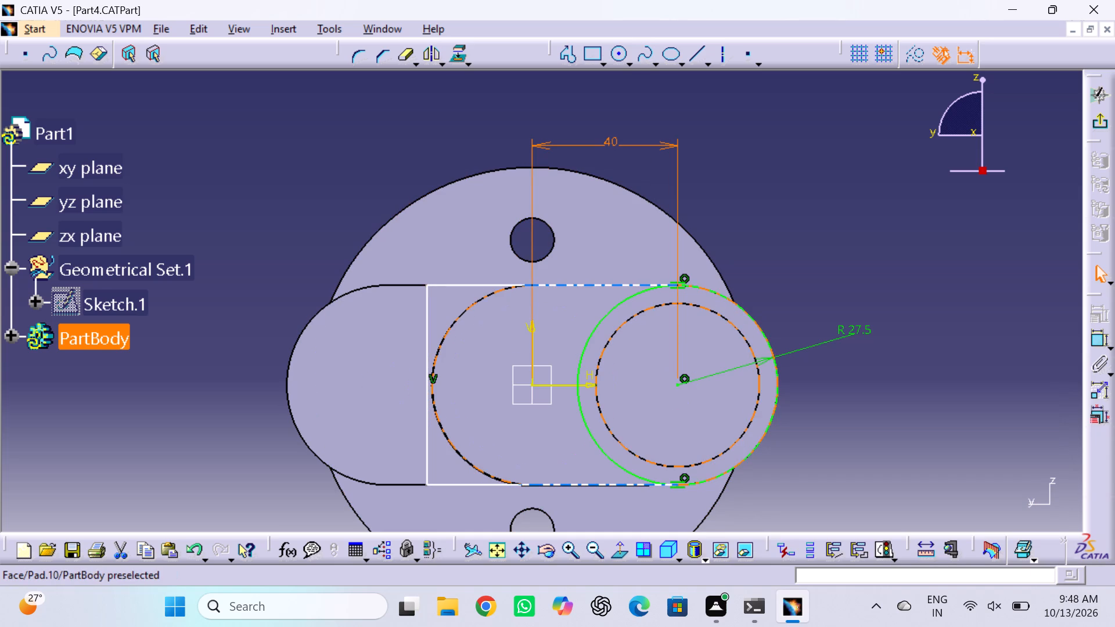
Dimension the upper horizontal line's length and set it to 80 mm.
double_click(1095, 343)
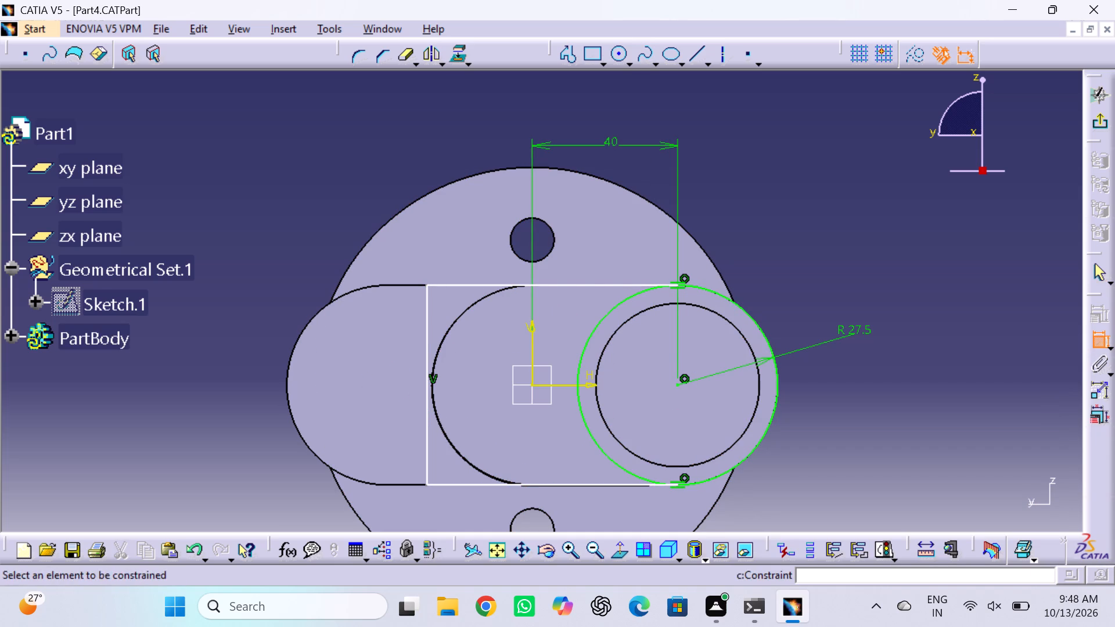
double_click(602, 284)
left_click(603, 219)
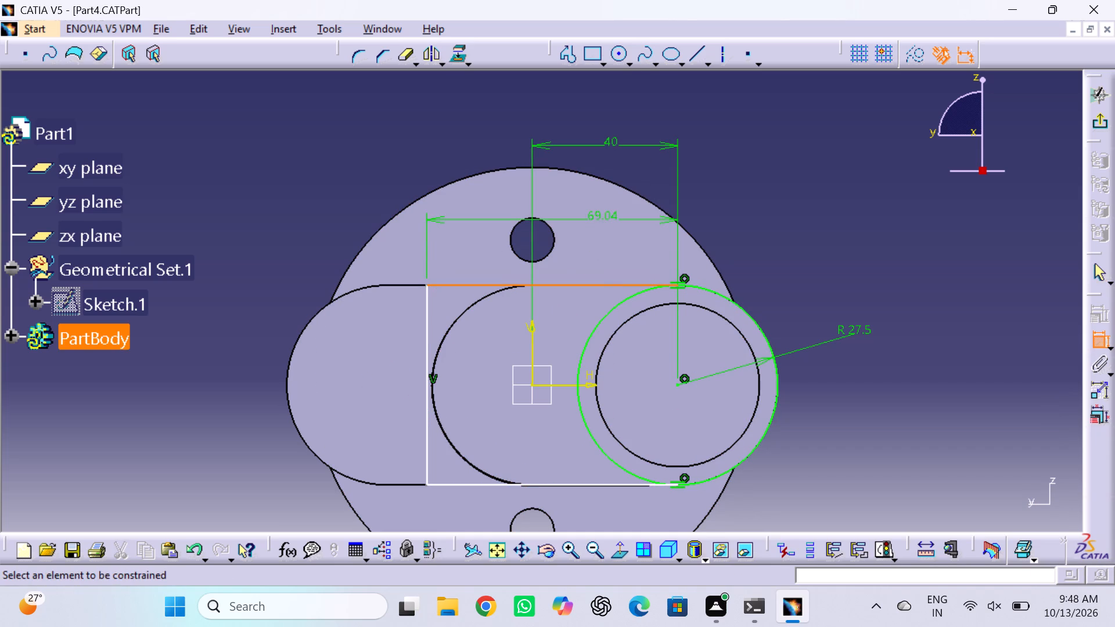
double_click(602, 211)
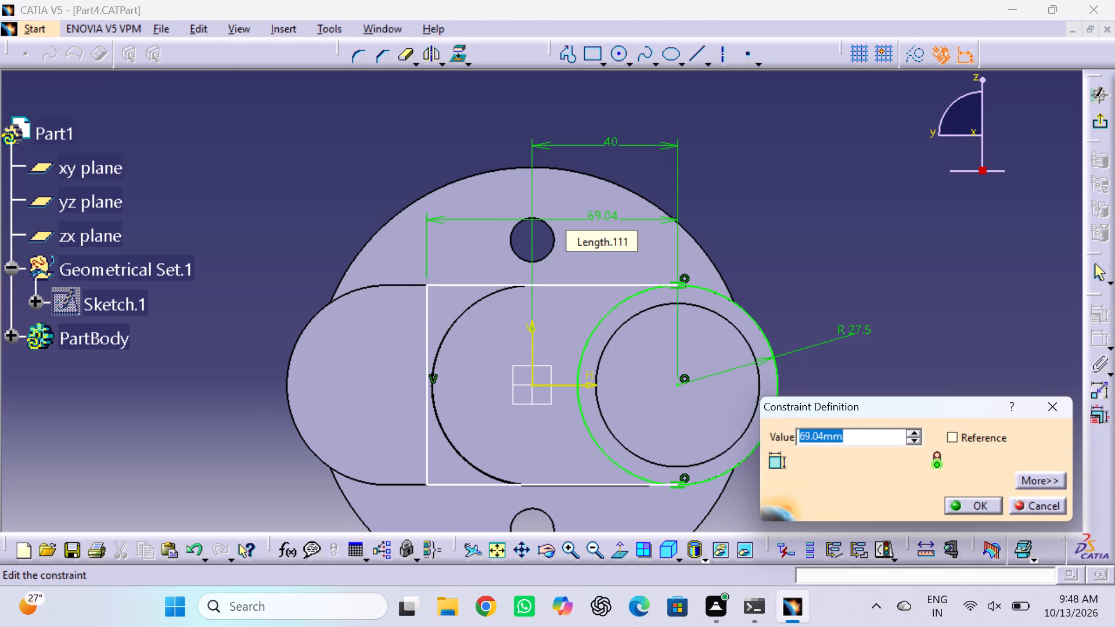
type("80")
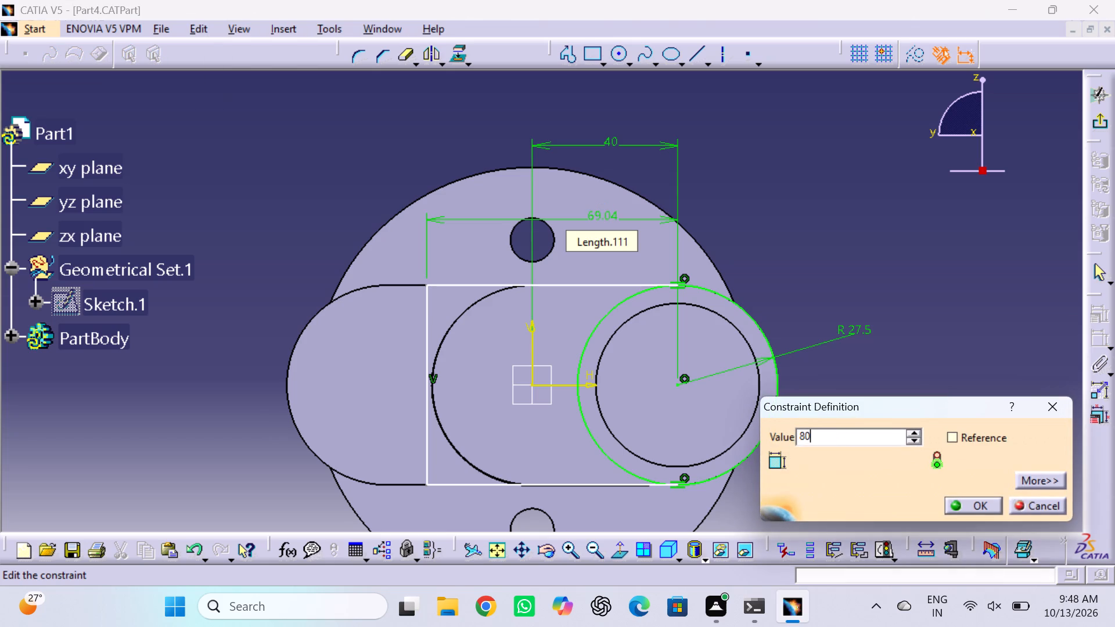
key("Return")
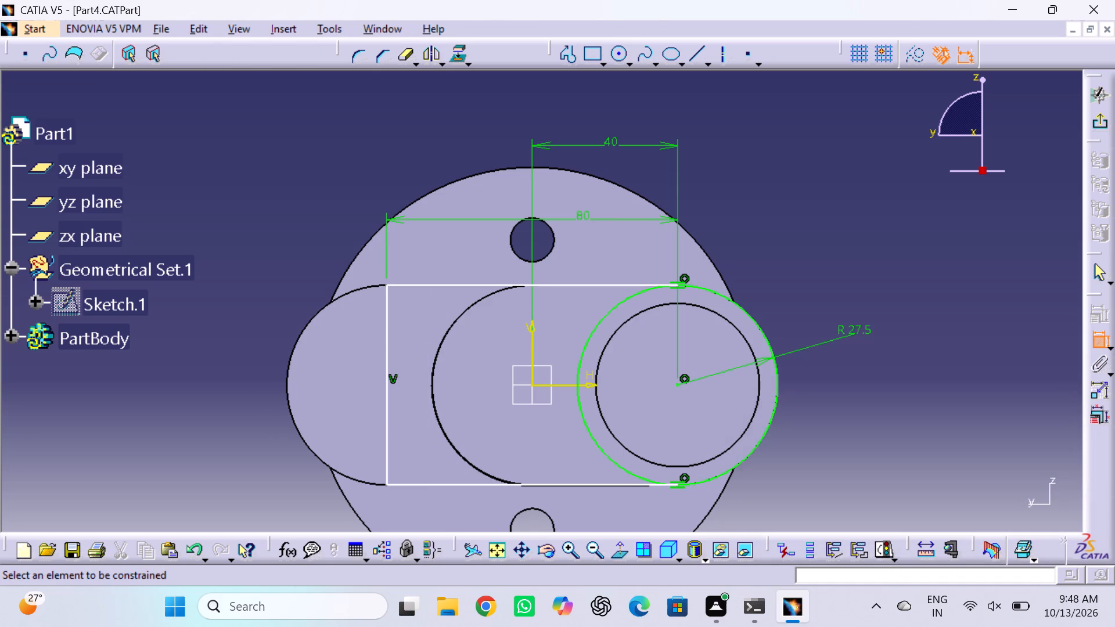
Draw a three-point arc from the upper line's free end to the lower line's free end through H -67.5 mm, V 0 mm.
left_click(630, 59)
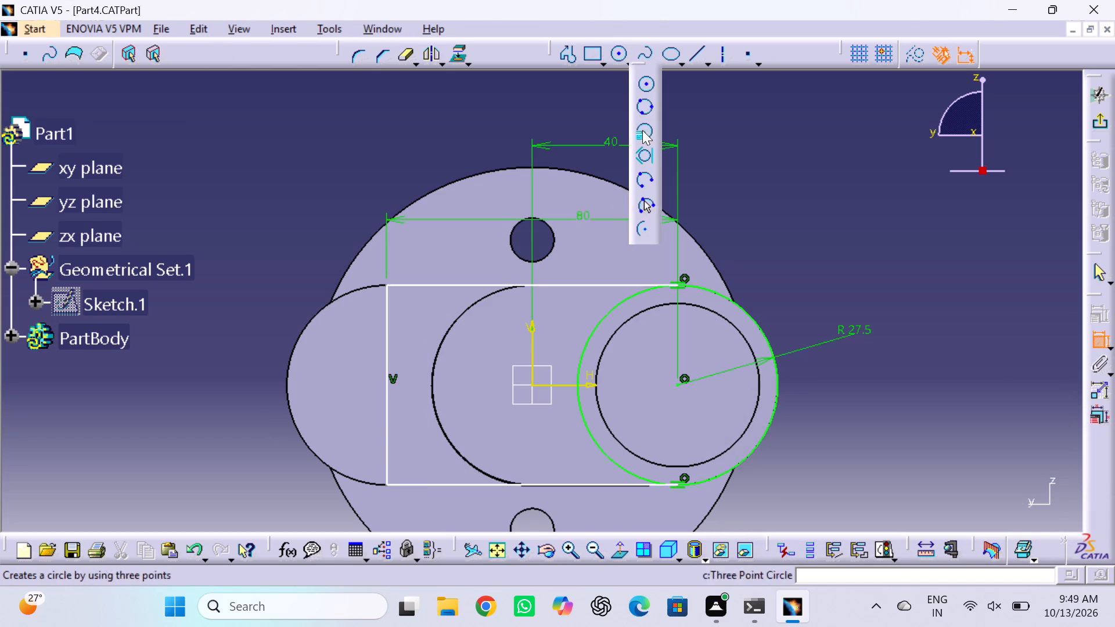
left_click(641, 201)
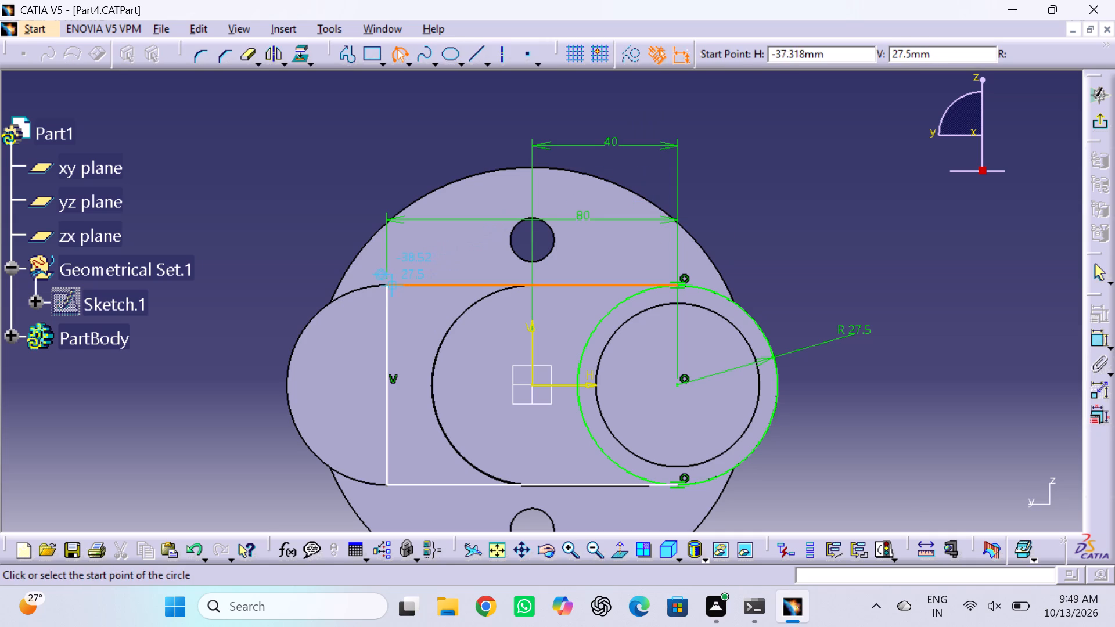
double_click(386, 285)
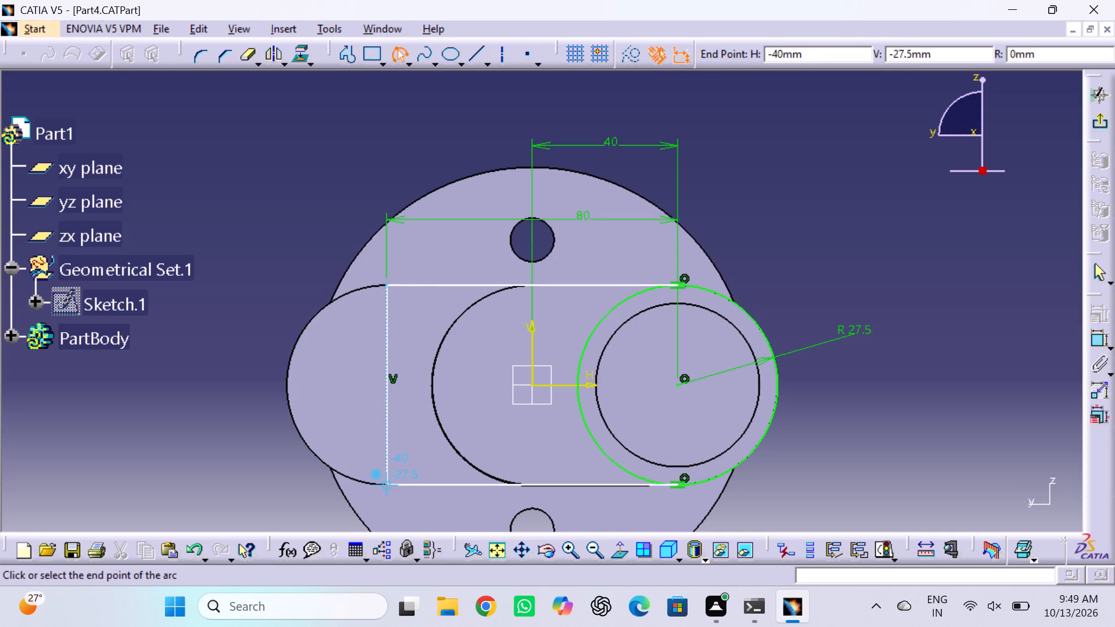
double_click(390, 483)
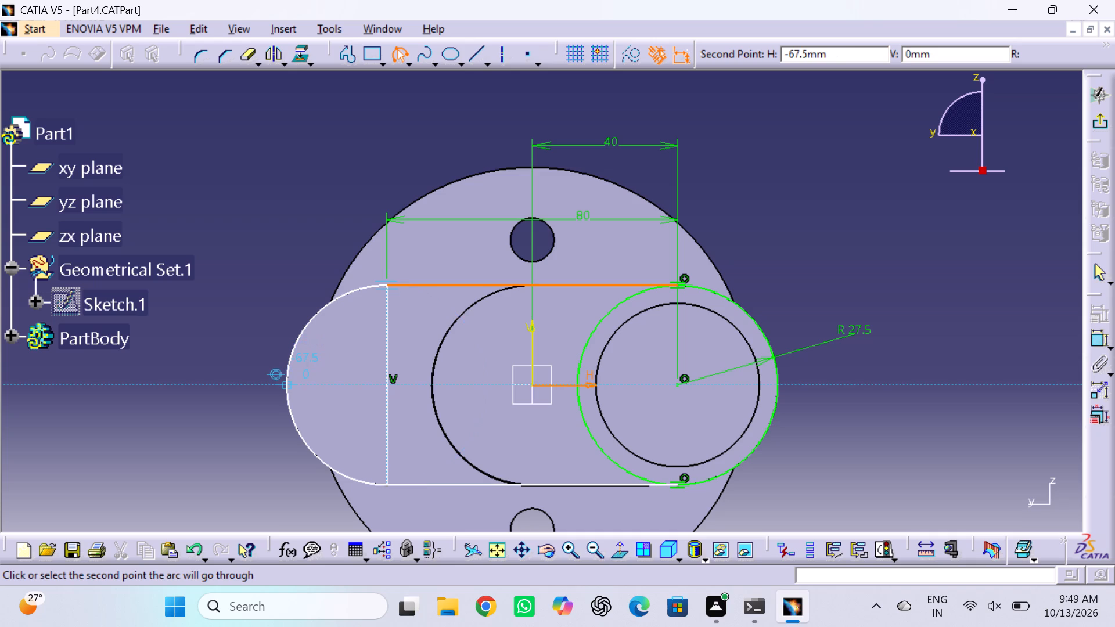
left_click(287, 387)
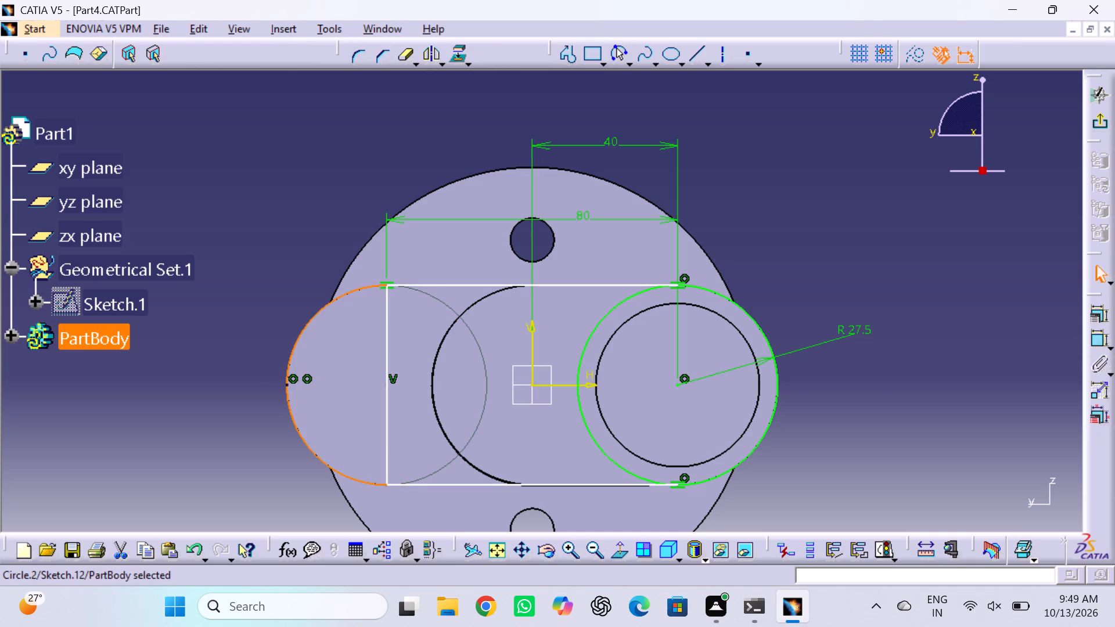
left_click(297, 260)
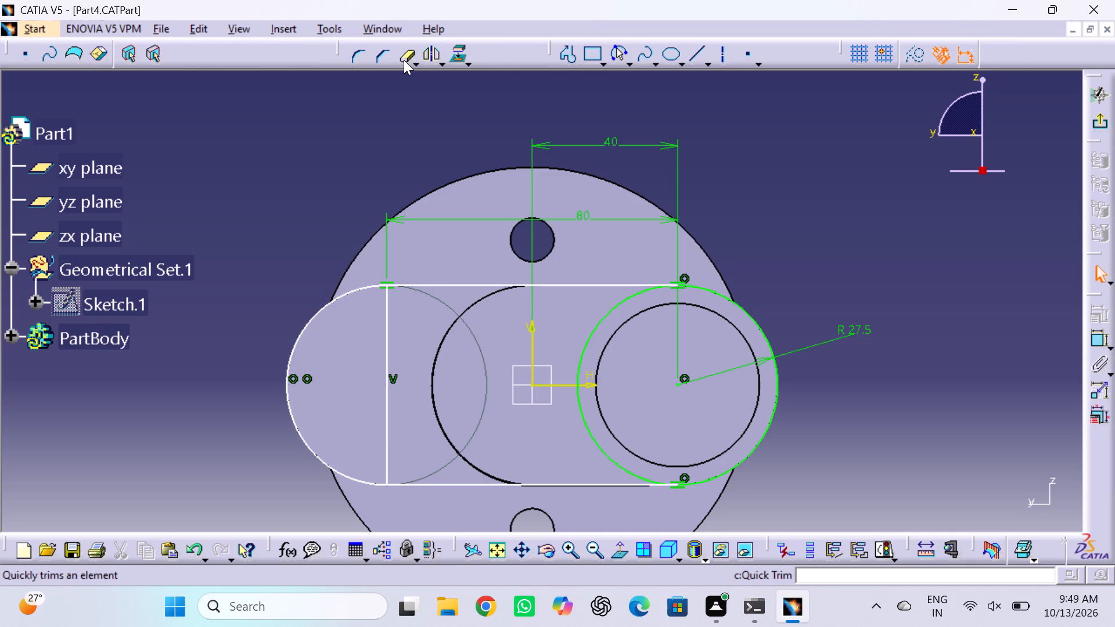
Trim away the vertical line and the circle's inner half with Quick Trim, leaving a closed slot outline.
double_click(402, 55)
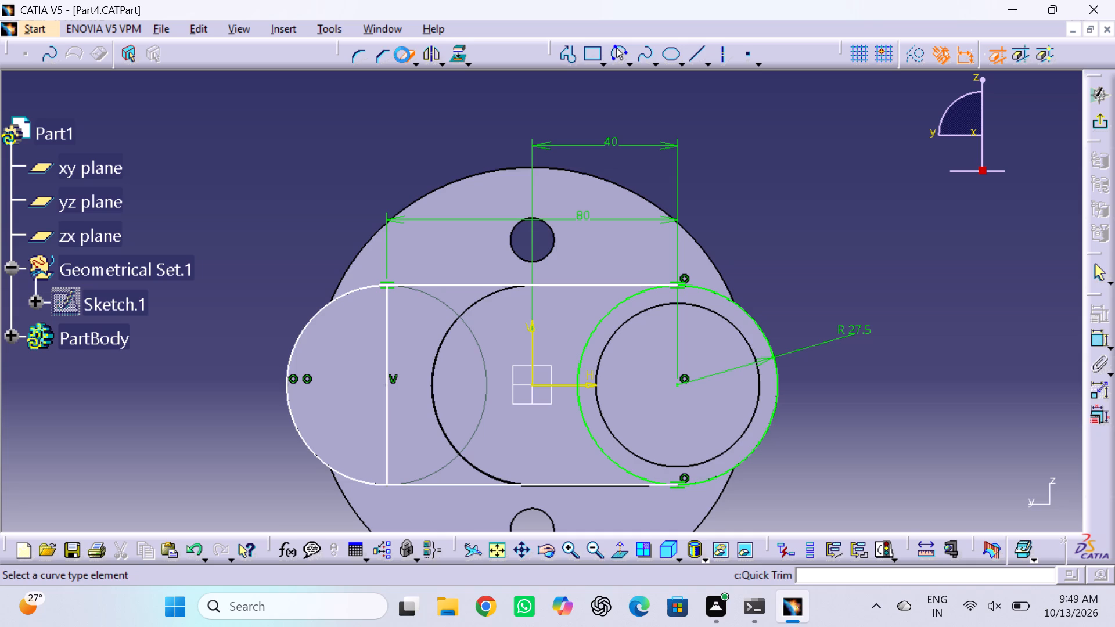
left_click(388, 439)
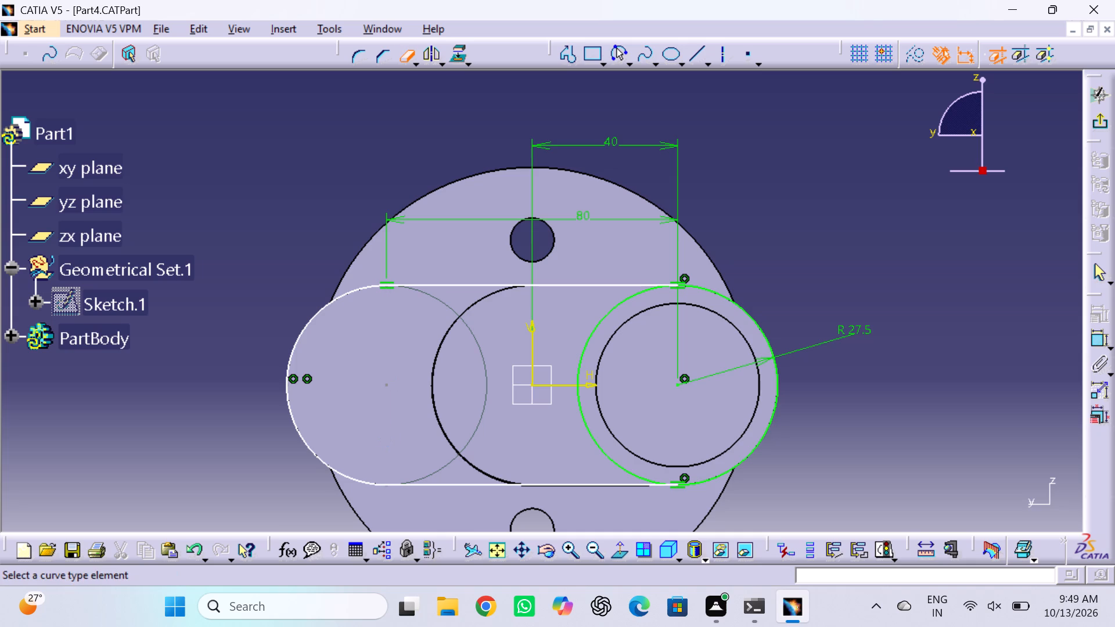
left_click(591, 428)
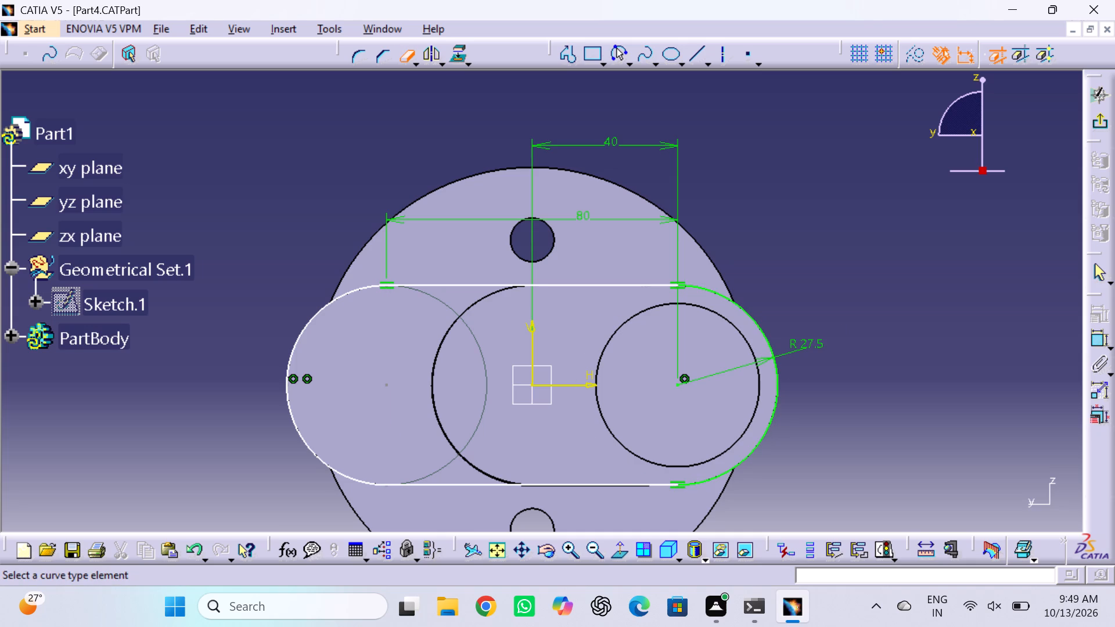
left_click(402, 59)
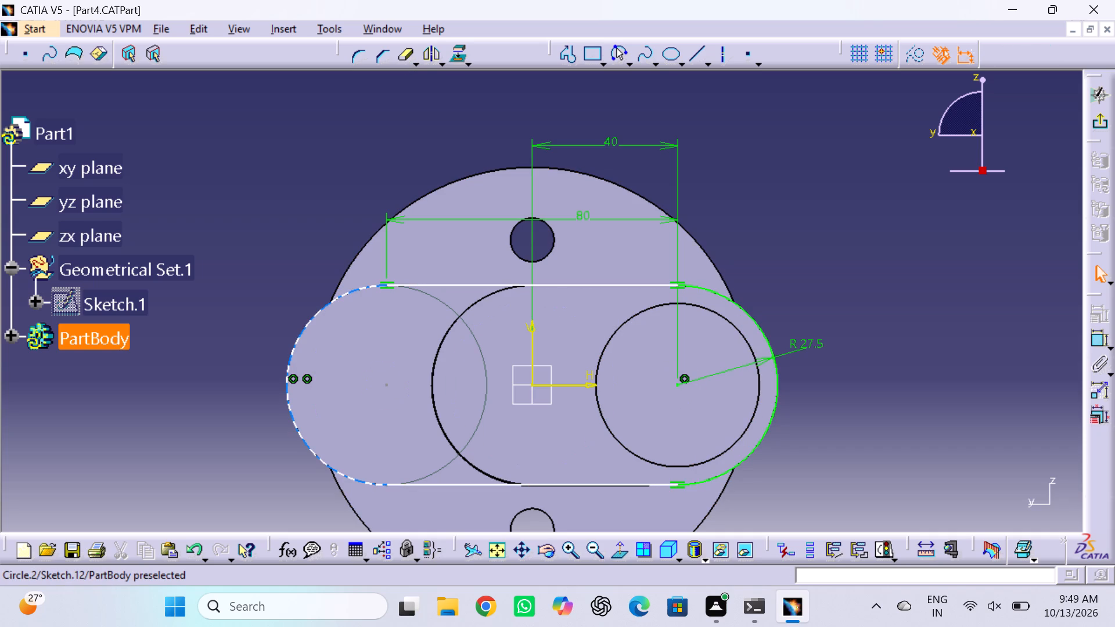
Apply a tangency constraint between the three-point arc and the lower horizontal line.
left_click(353, 475)
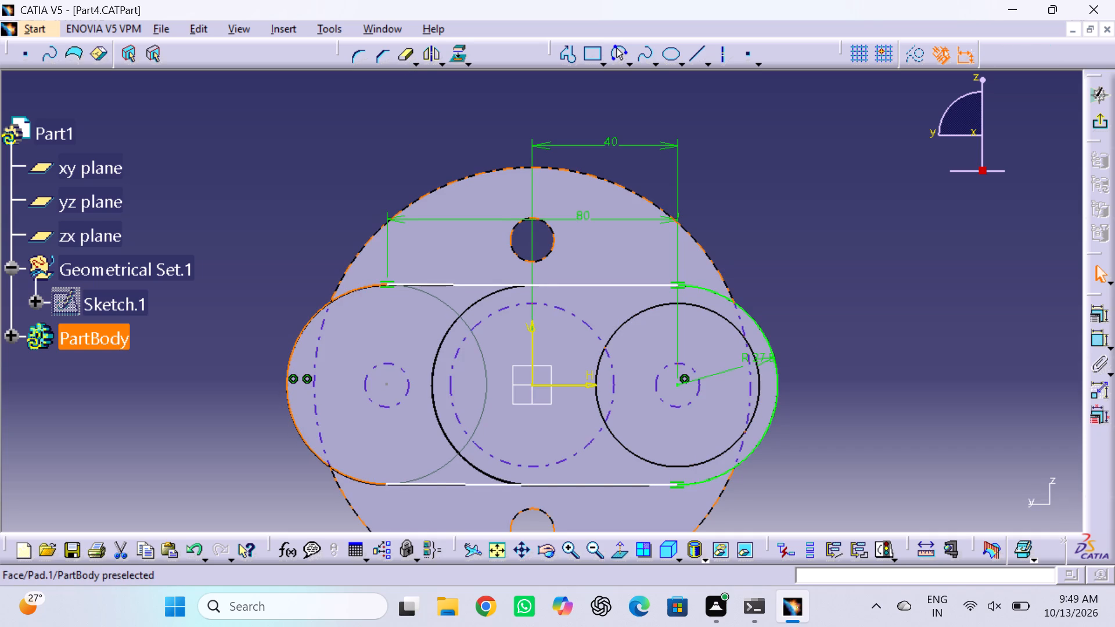
left_click(443, 480, "ctrl")
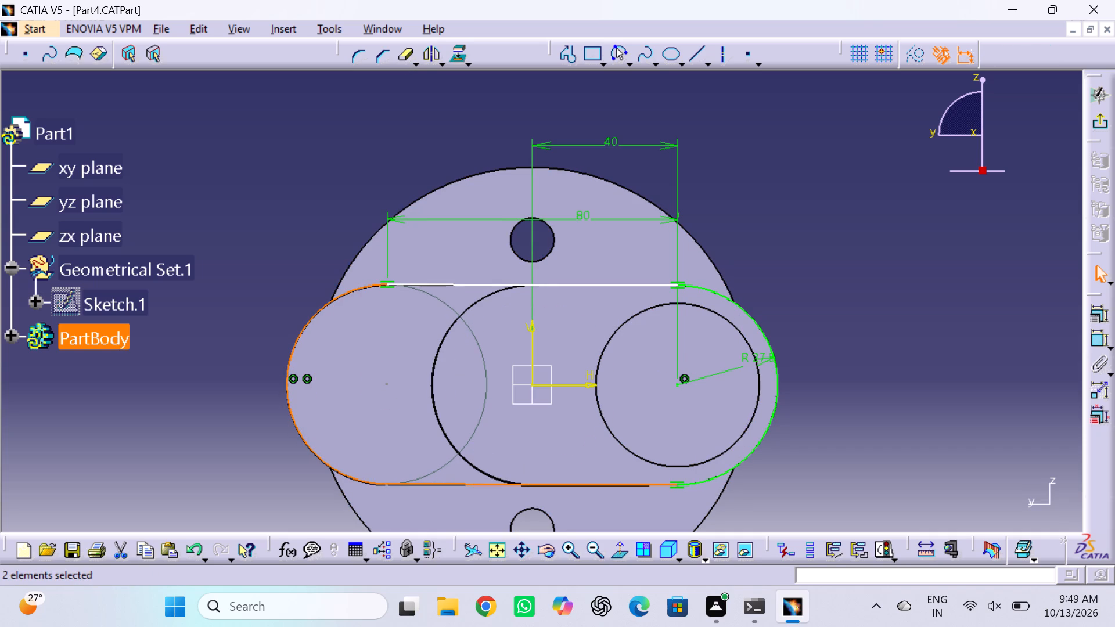
left_click(1104, 314)
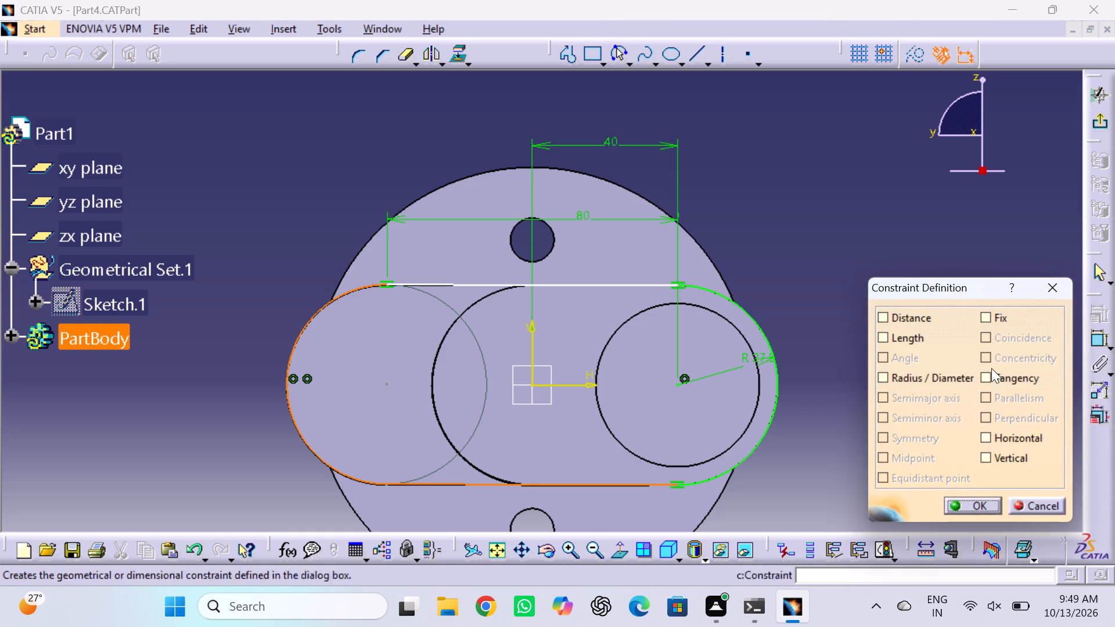
left_click(984, 376)
left_click(956, 506)
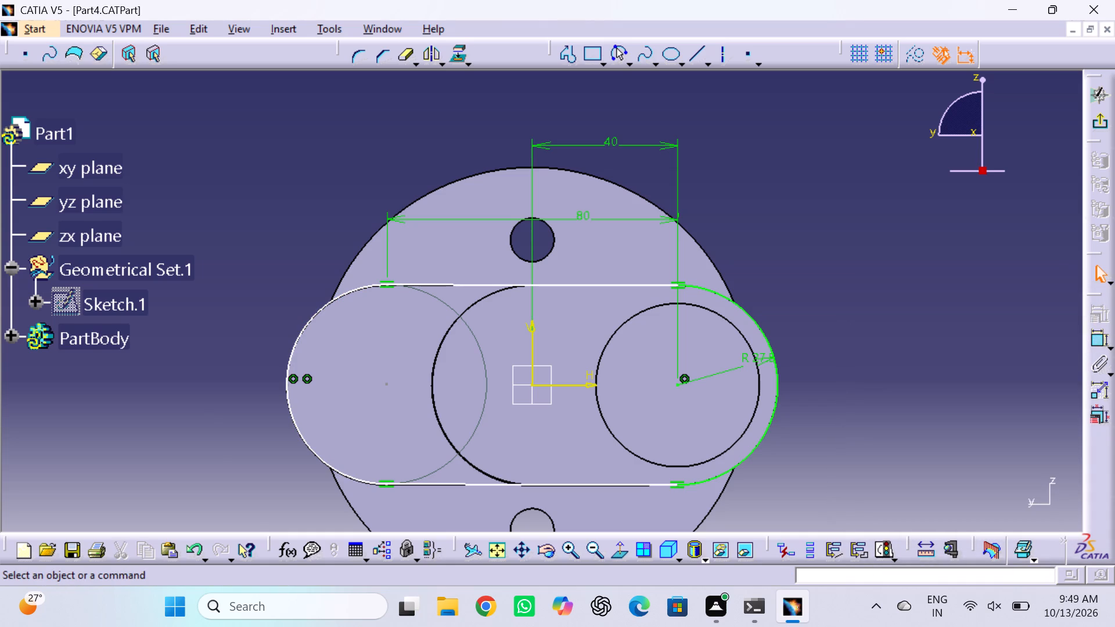
Exit the sketch and pad the slot profile 22 mm to form the next web below the journal.
left_click(1100, 120)
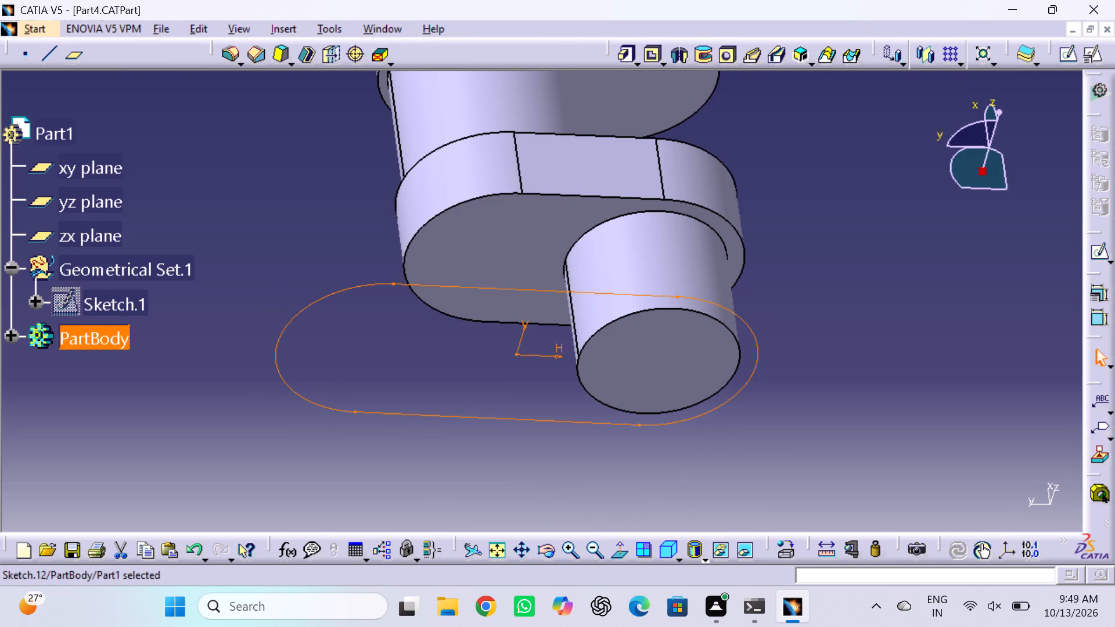
left_click(630, 57)
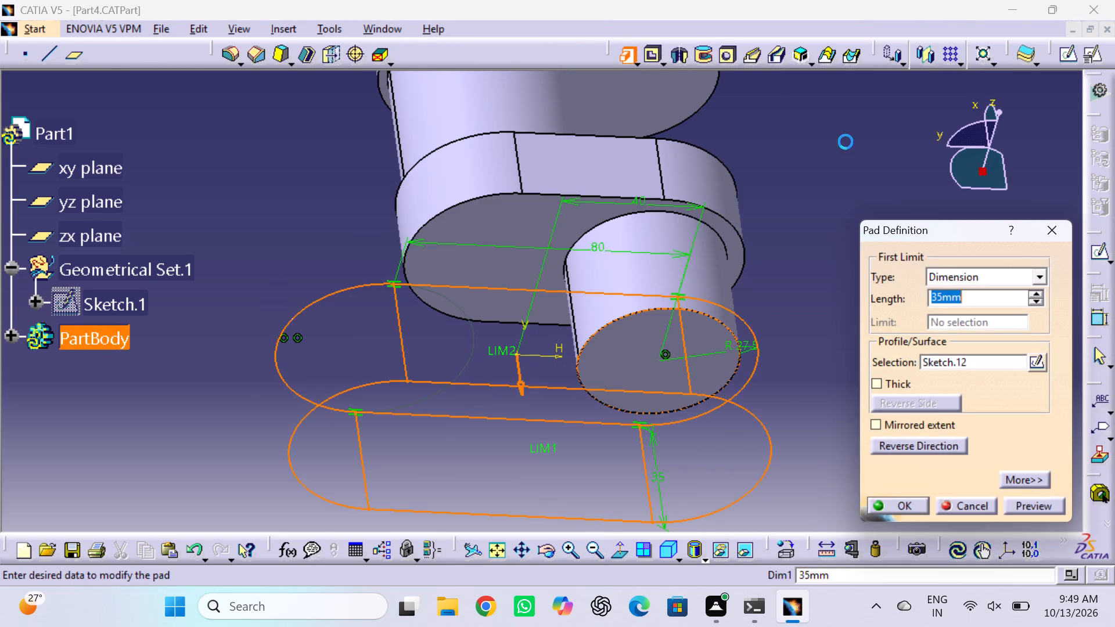
triple_click(976, 298)
left_click(977, 298)
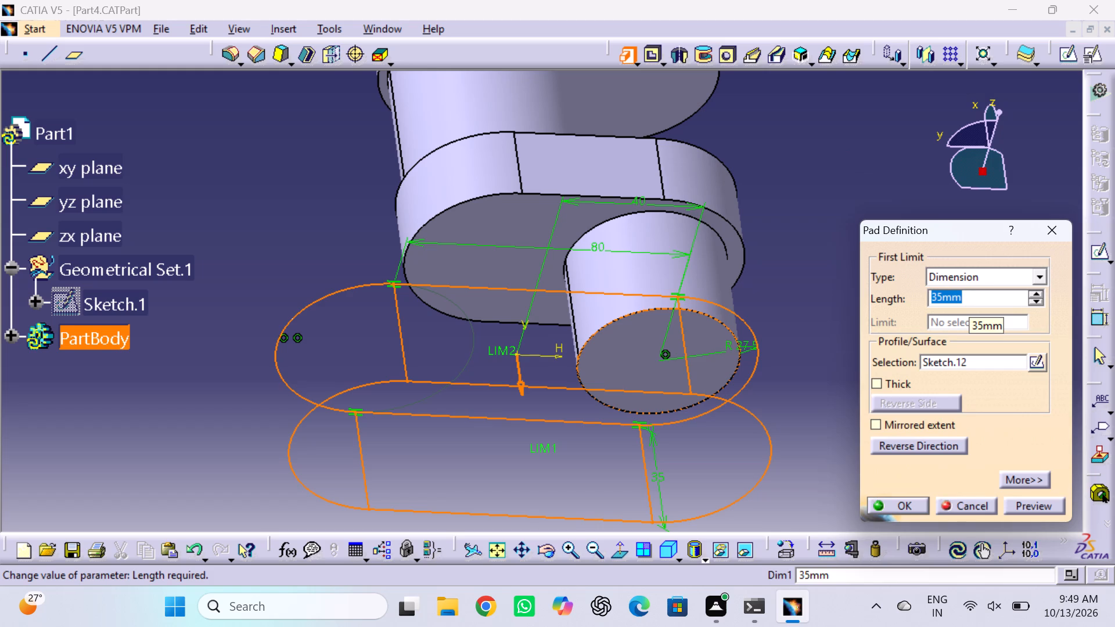
key("2")
key("2")
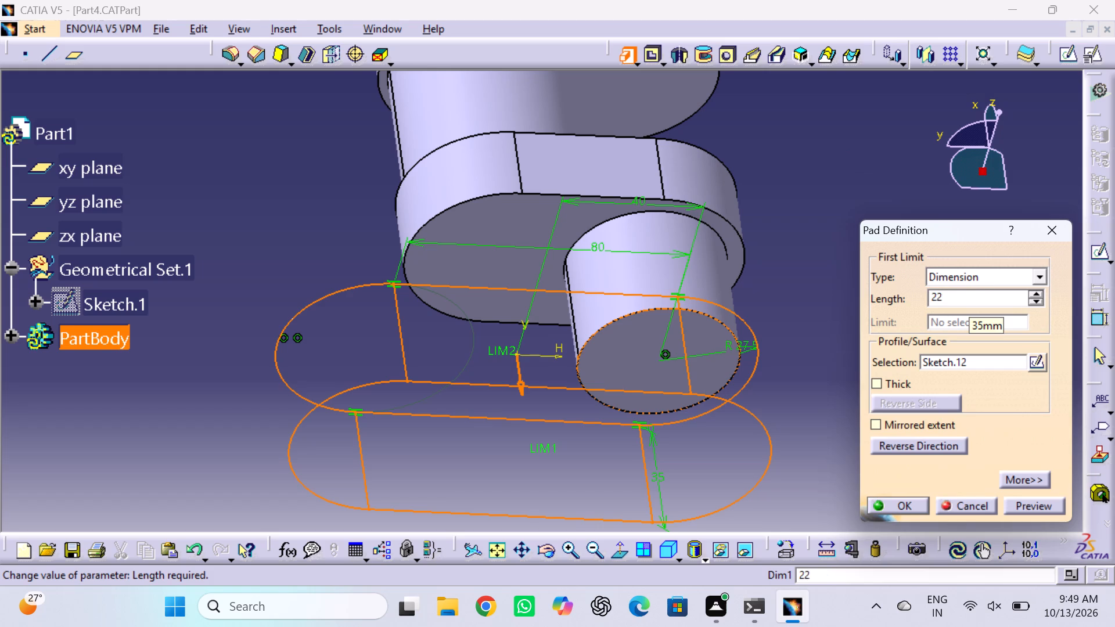
key("Return")
left_click(976, 296)
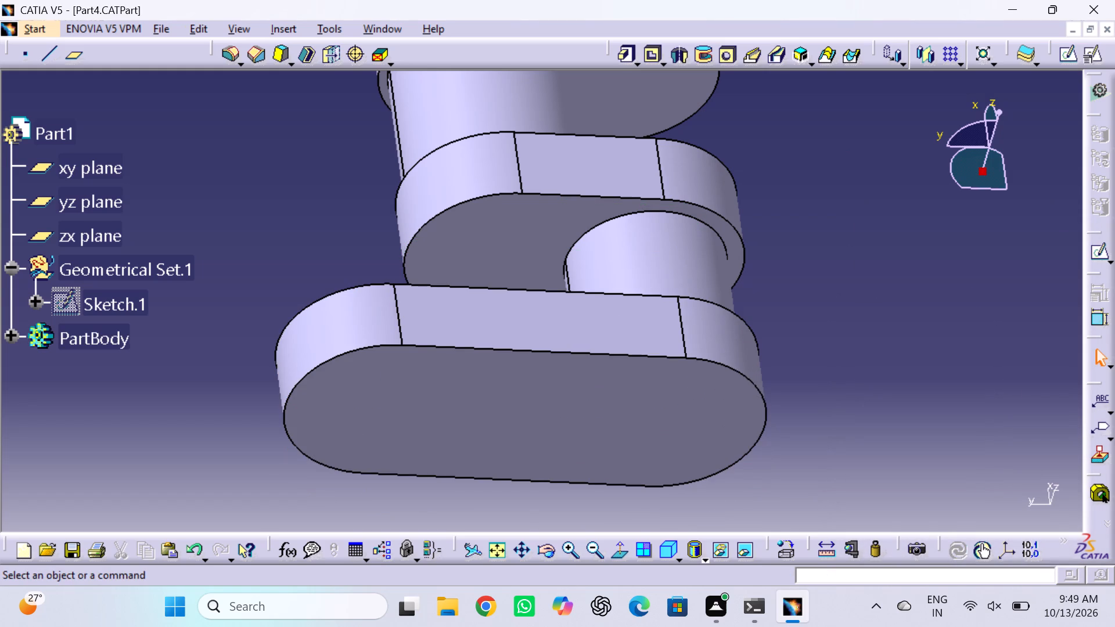
Edit the newest long web's pad and set its length to 25 mm.
left_click(599, 430)
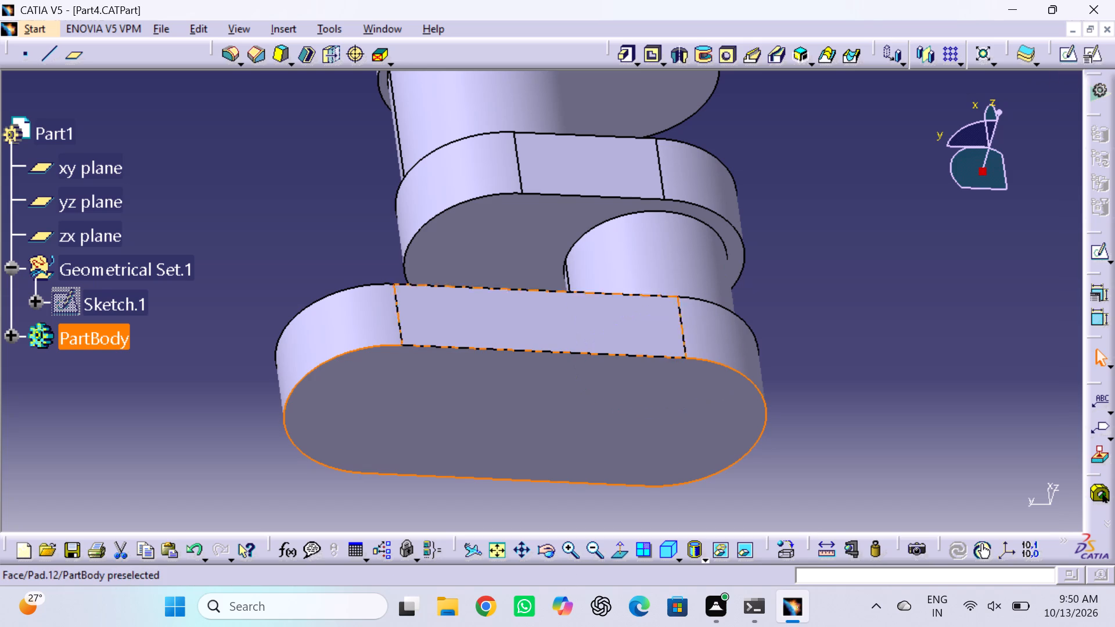
double_click(603, 399)
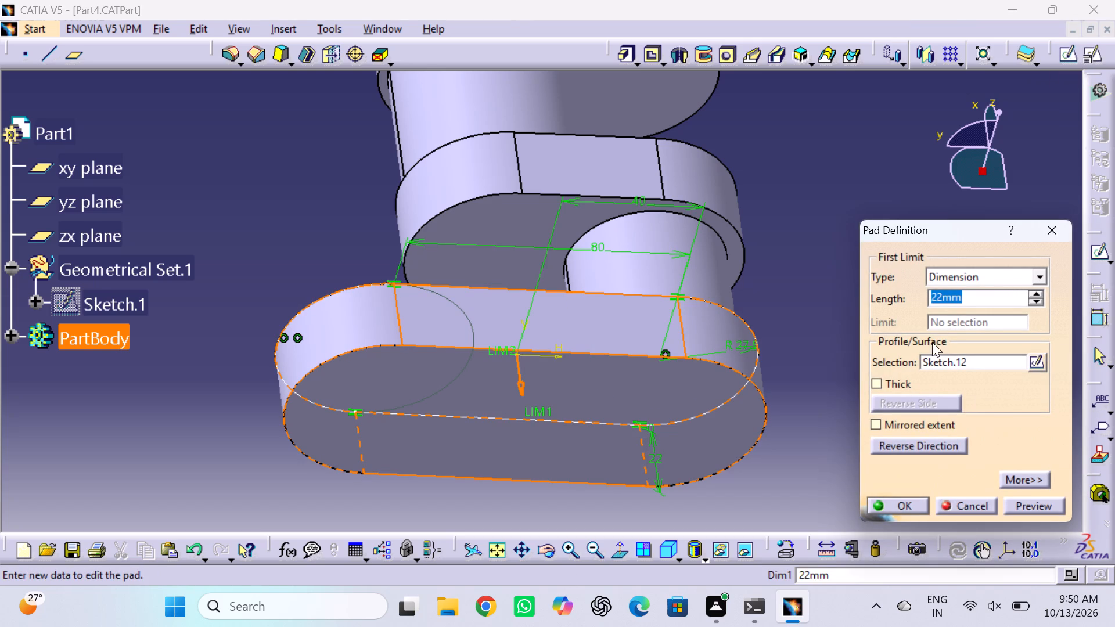
left_click(1003, 300)
double_click(1003, 300)
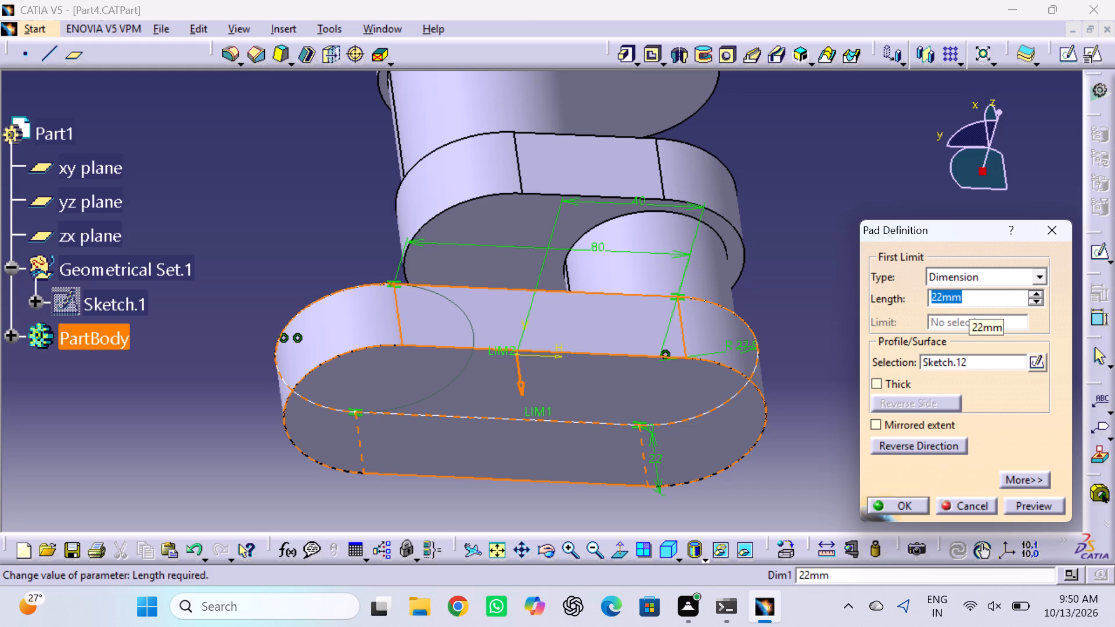
key("2")
key("5")
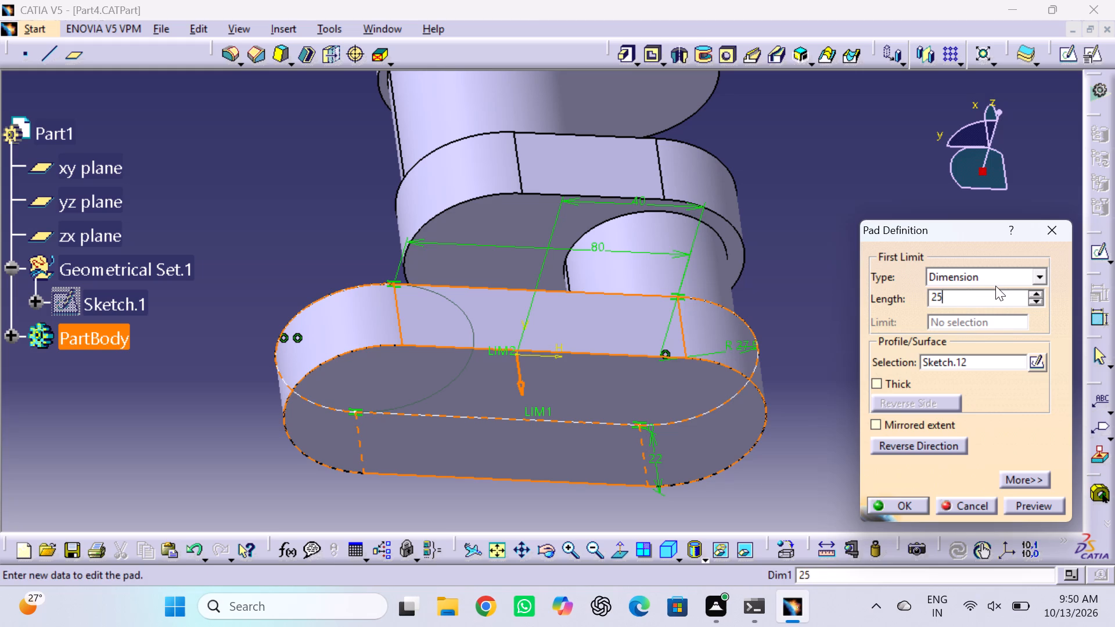
key("Return")
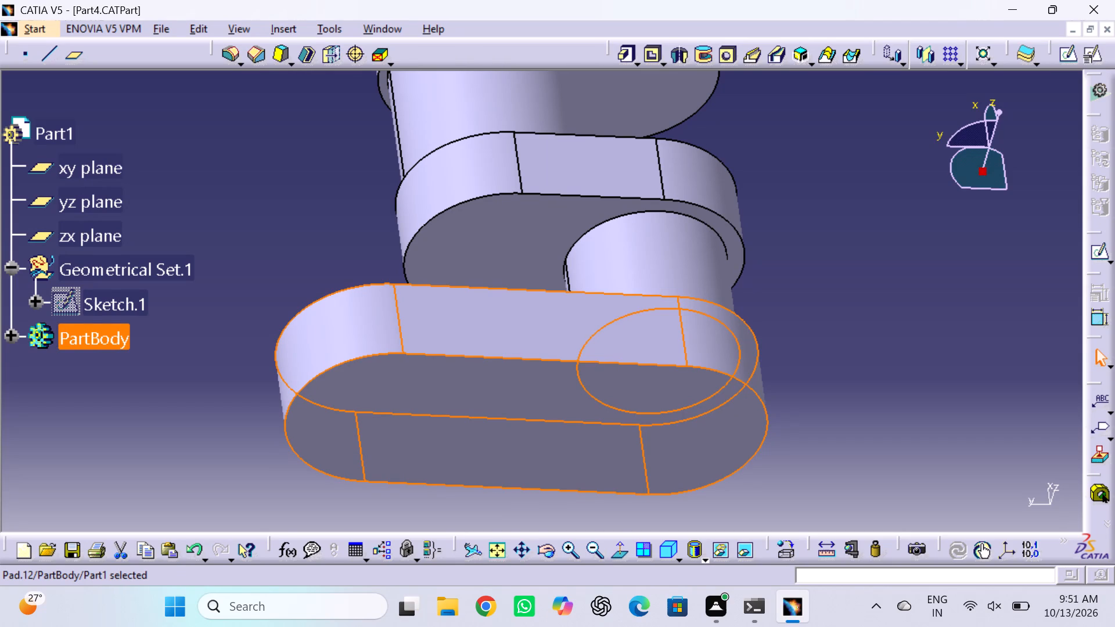
left_click(812, 211)
Edit the earlier long slot-shaped web's pad (Sketch.6) and set its length to 25 mm.
middle_click_drag(811, 120, 816, 328)
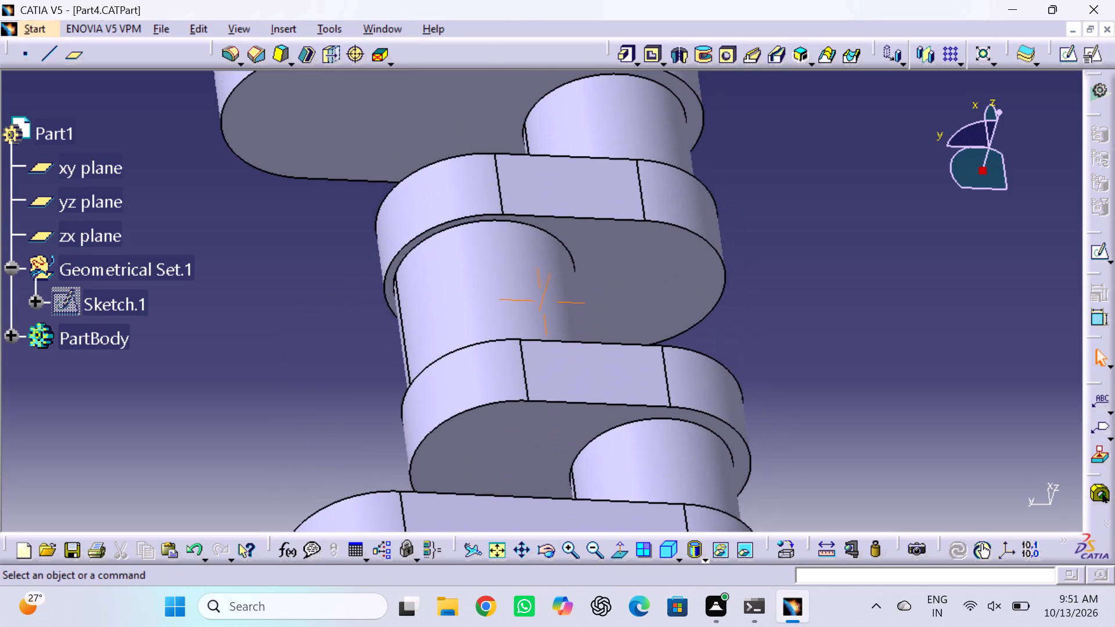
middle_click_drag(816, 328, 799, 228)
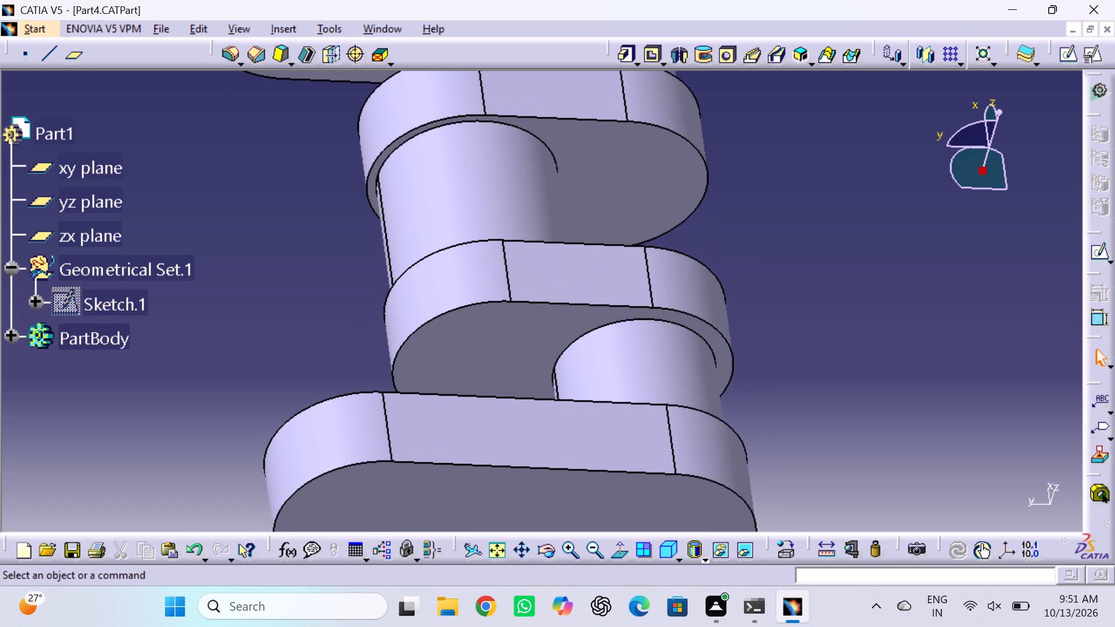
middle_click_drag(805, 266, 827, 489)
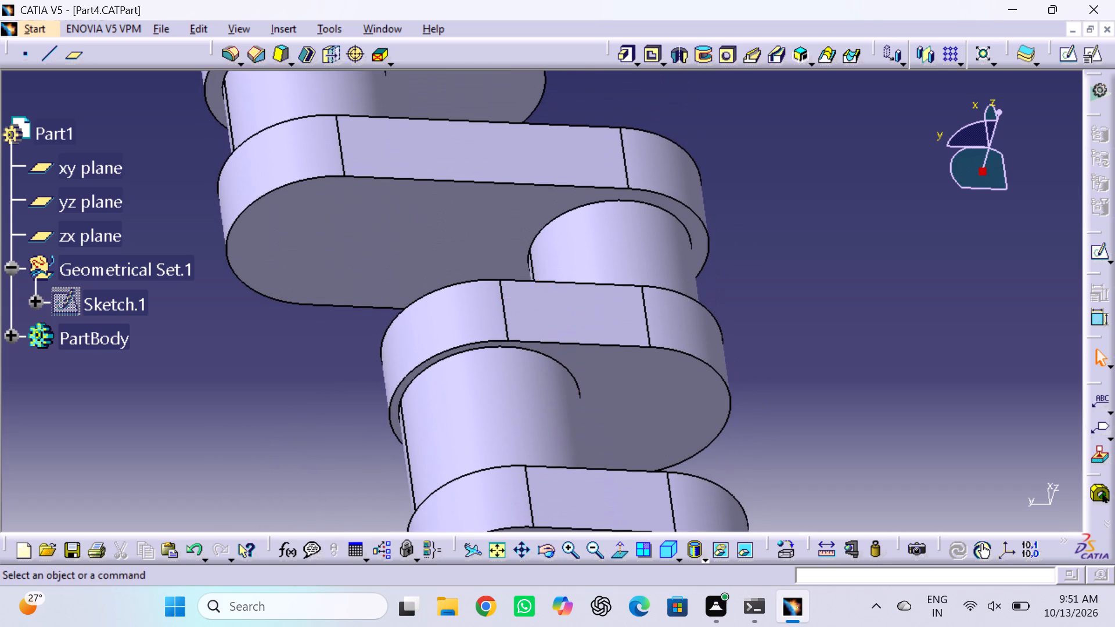
double_click(409, 209)
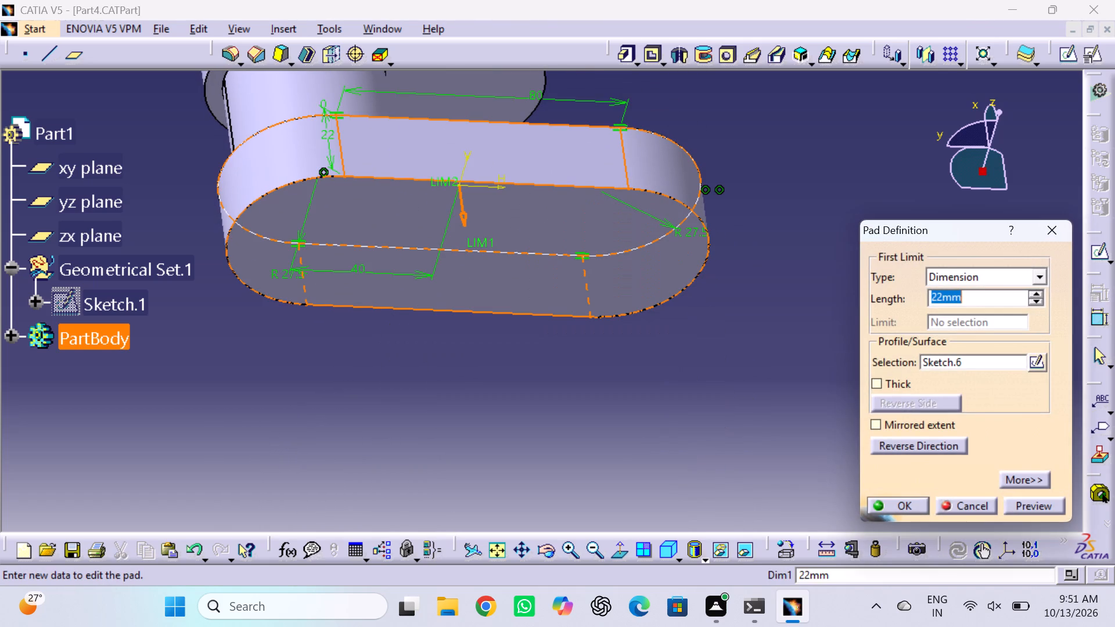
double_click(1001, 300)
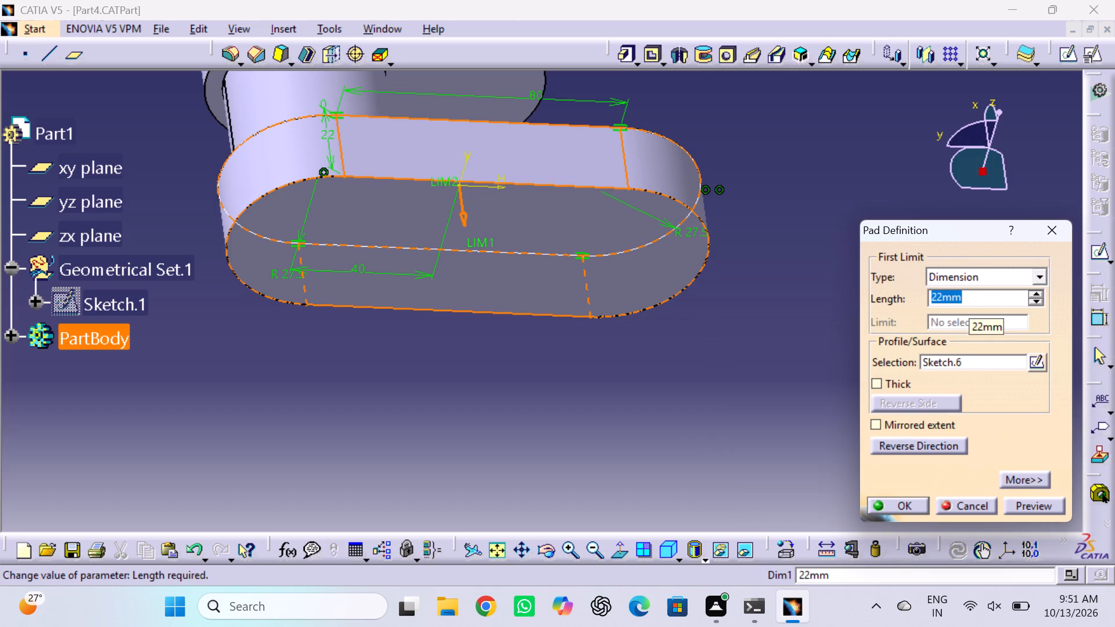
type("25")
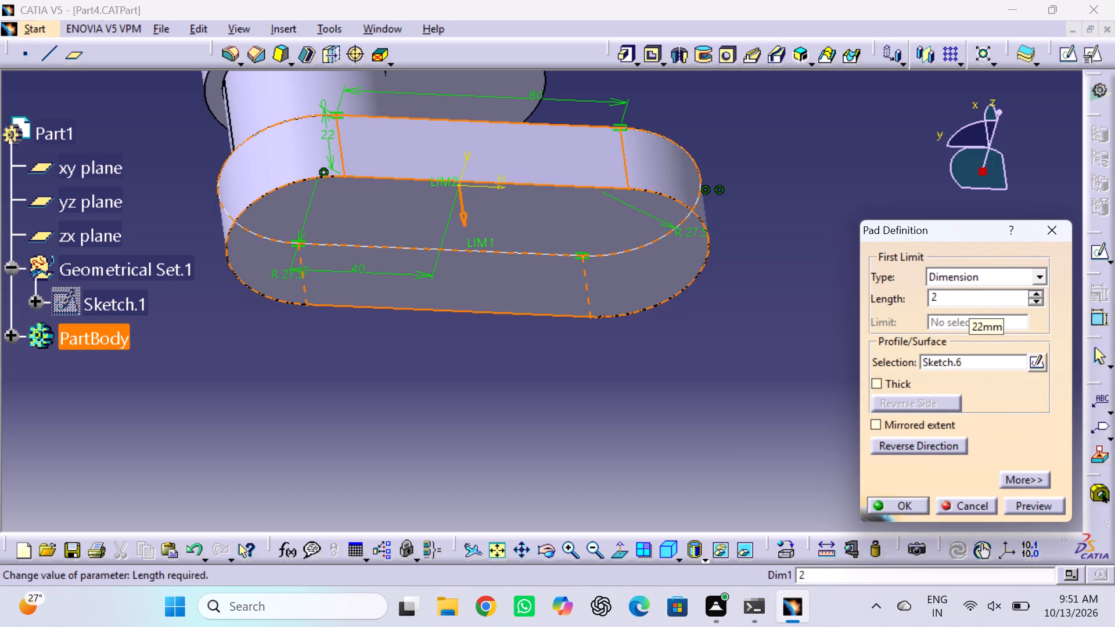
left_click(898, 504)
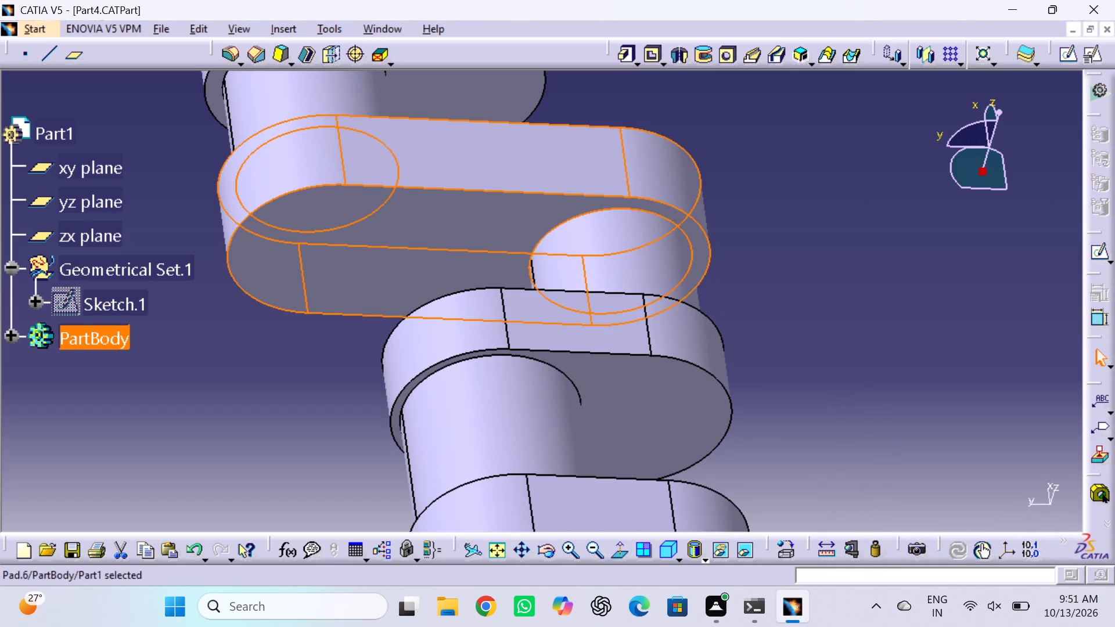
left_click(876, 349)
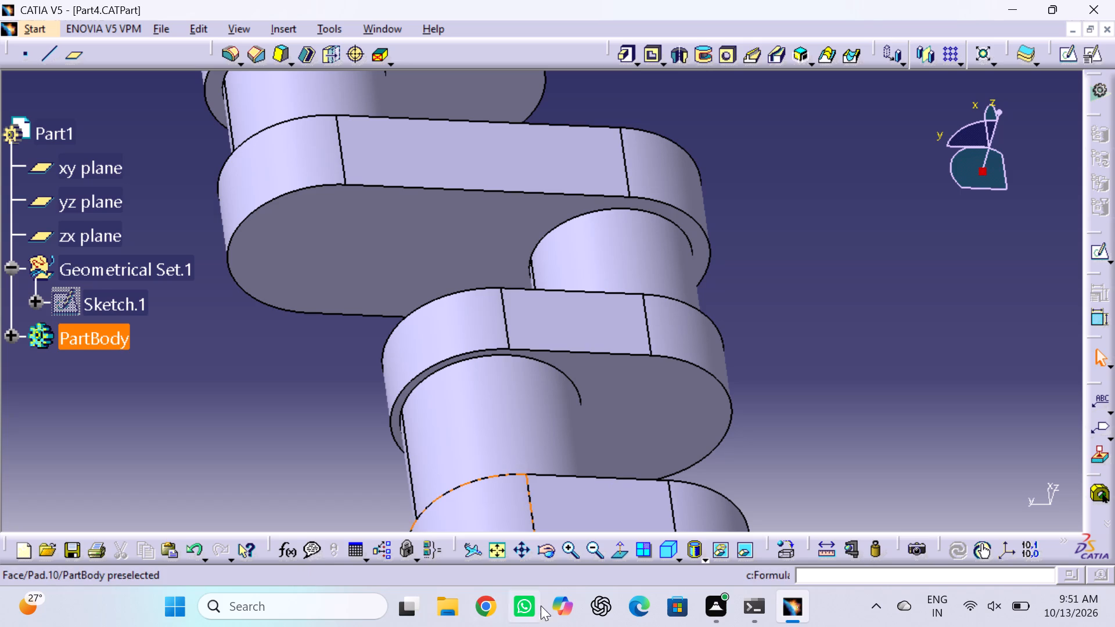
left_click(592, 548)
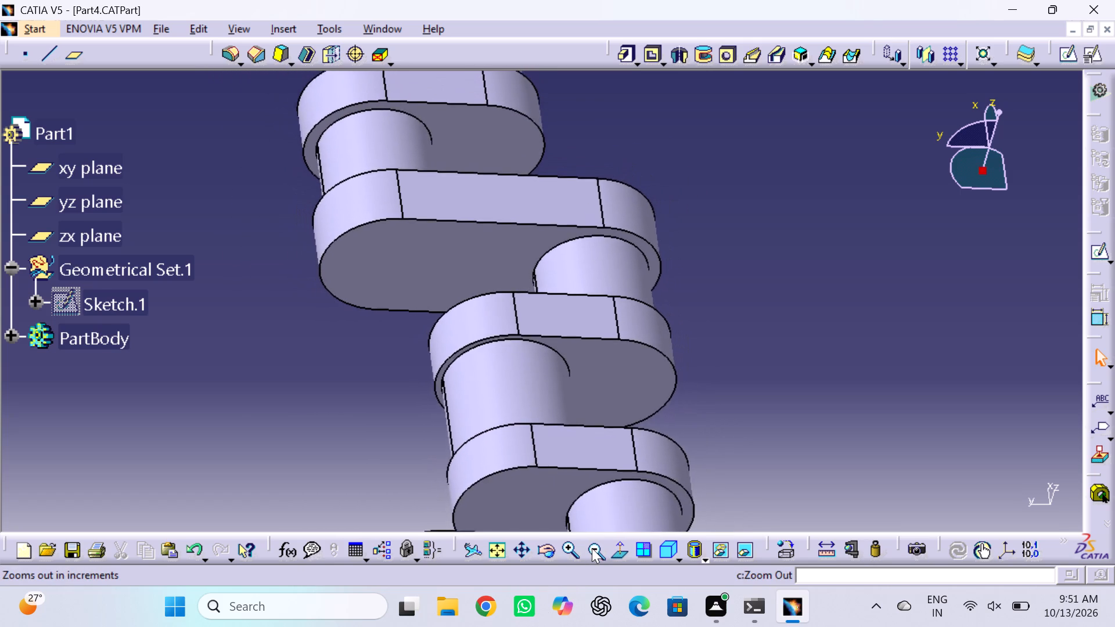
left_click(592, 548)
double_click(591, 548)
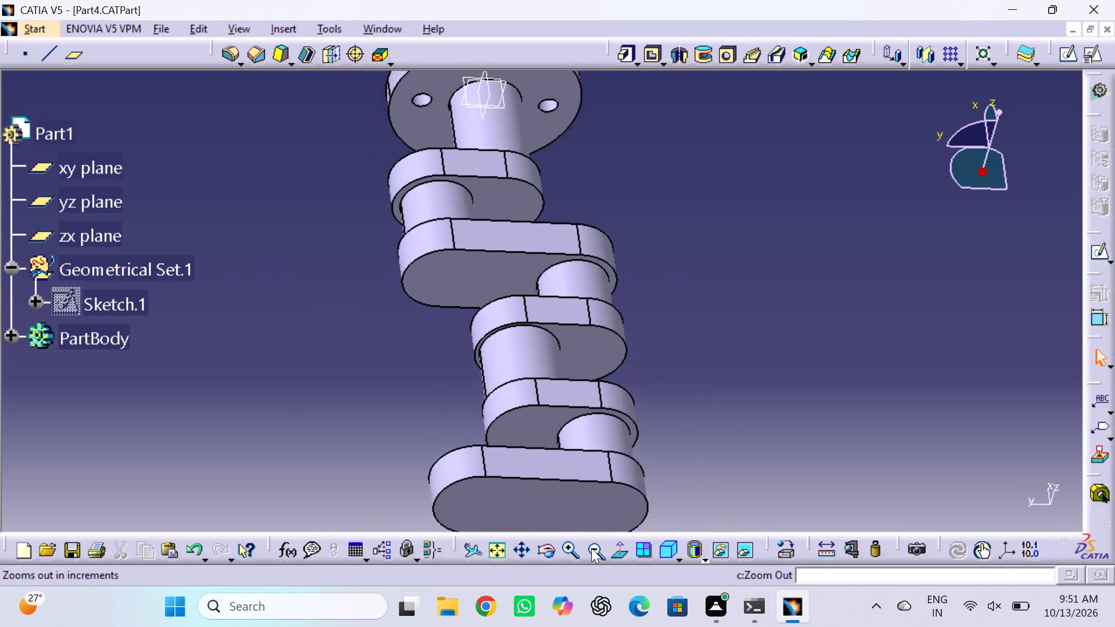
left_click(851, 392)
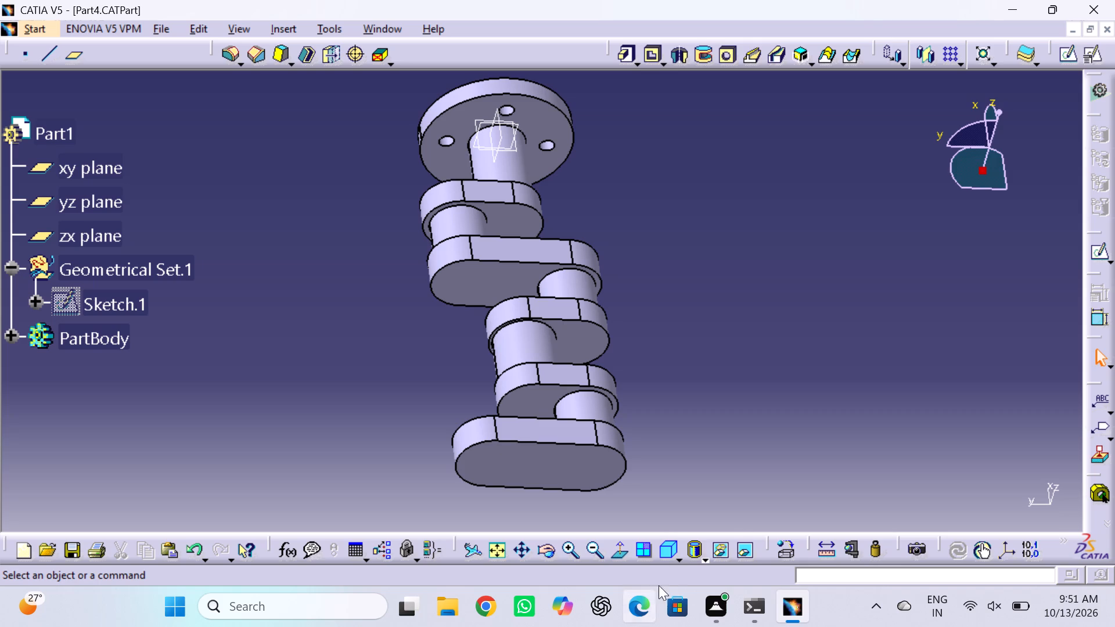
On the end face of the last long web, sketch a circle of about 17 mm radius, centred on the horizontal axis about 43 mm toward negative H.
left_click(671, 550)
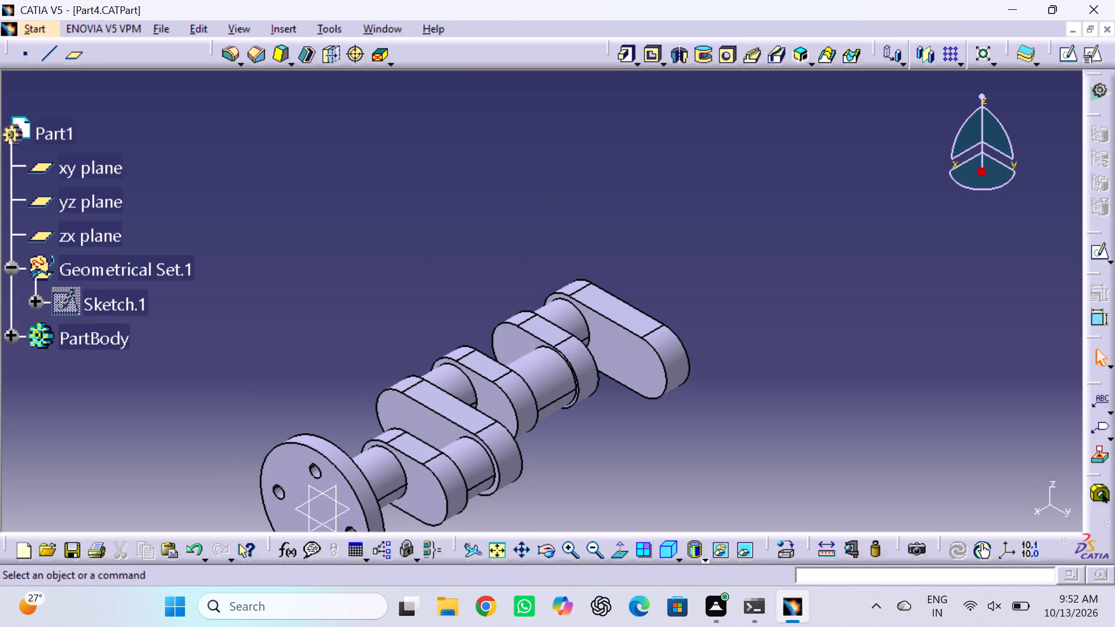
middle_click_drag(595, 465, 458, 485)
right_click_drag(592, 467, 293, 426)
middle_click_drag(434, 483, 293, 426)
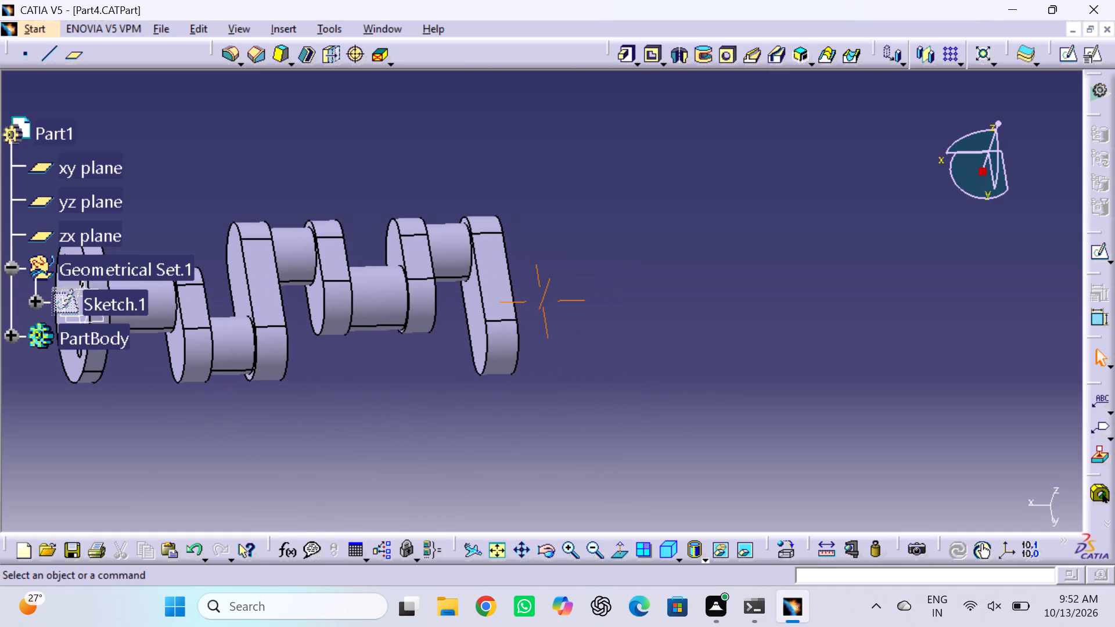
middle_click_drag(492, 410, 358, 433)
right_click_drag(477, 419, 358, 433)
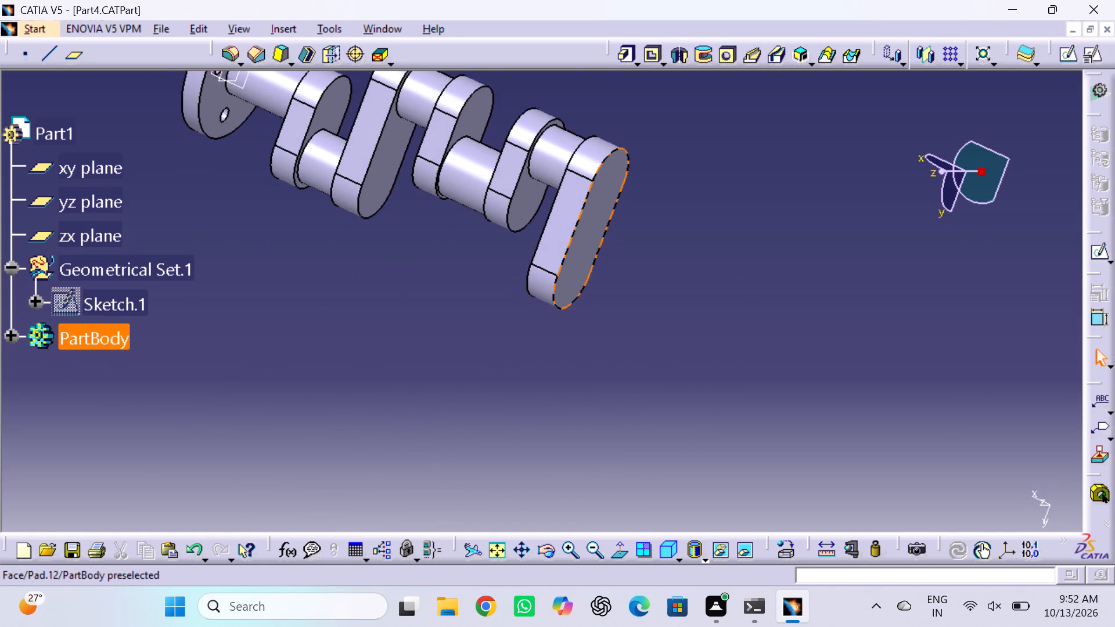
left_click(582, 255)
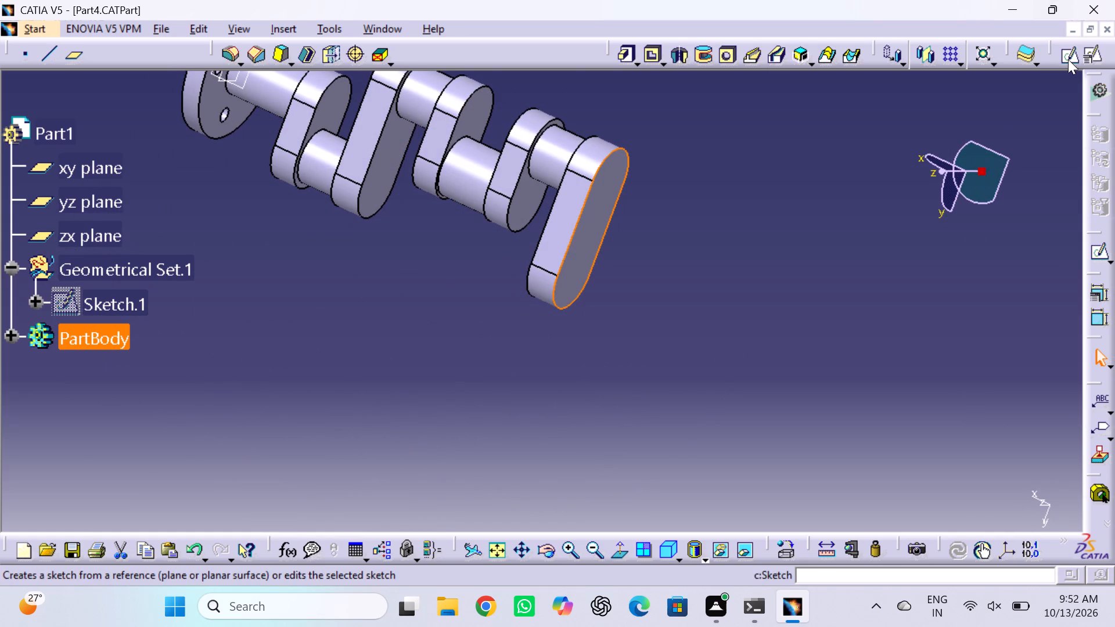
left_click(1068, 58)
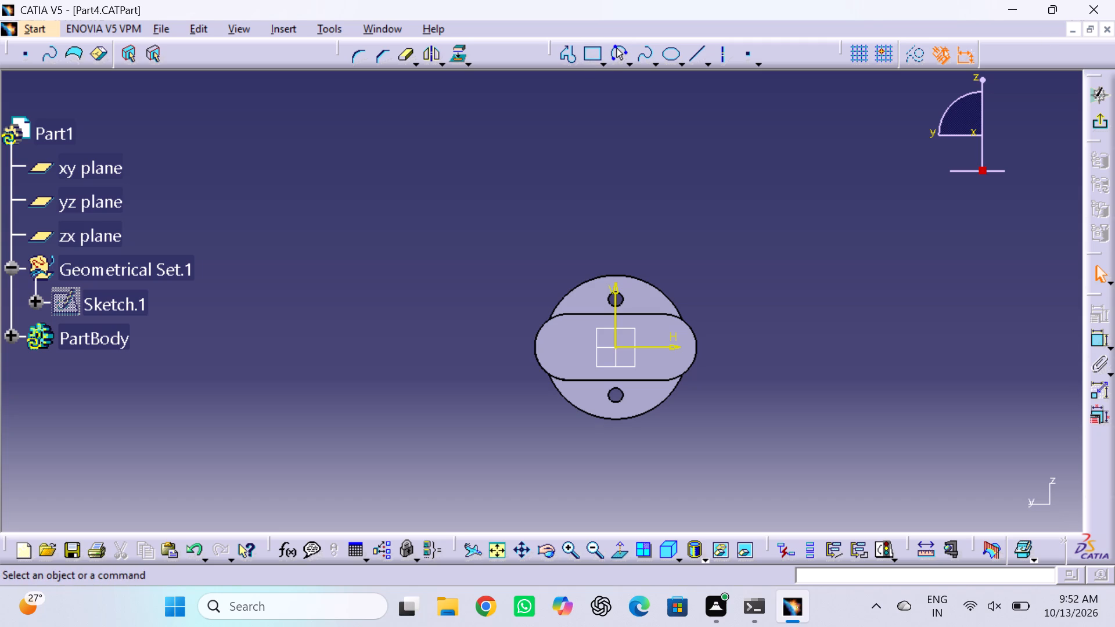
left_click(630, 64)
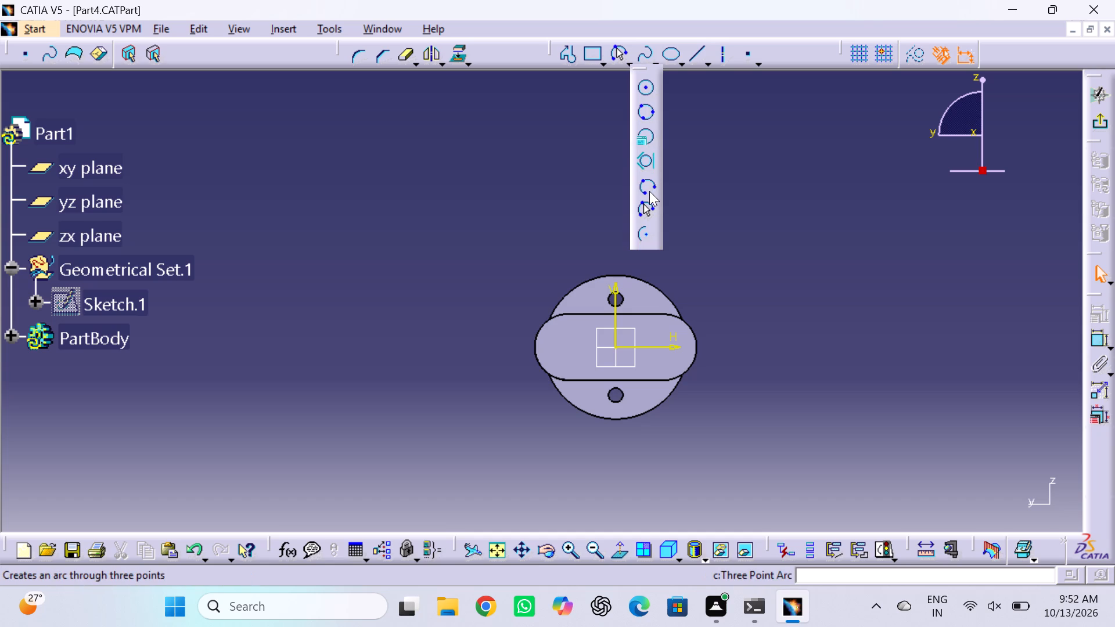
left_click(648, 81)
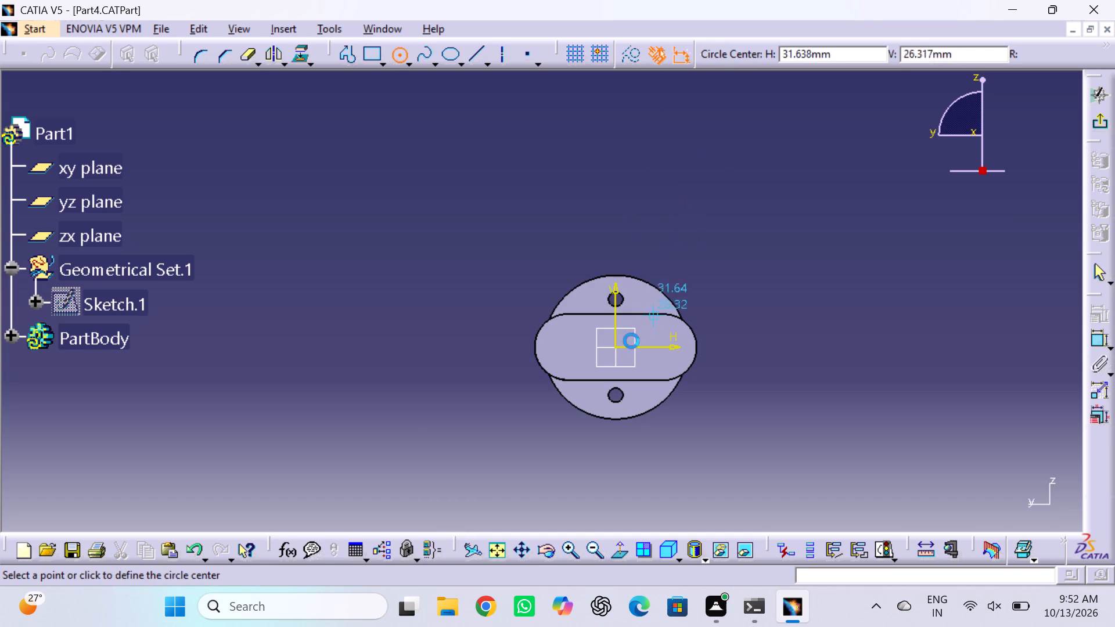
left_click(564, 347)
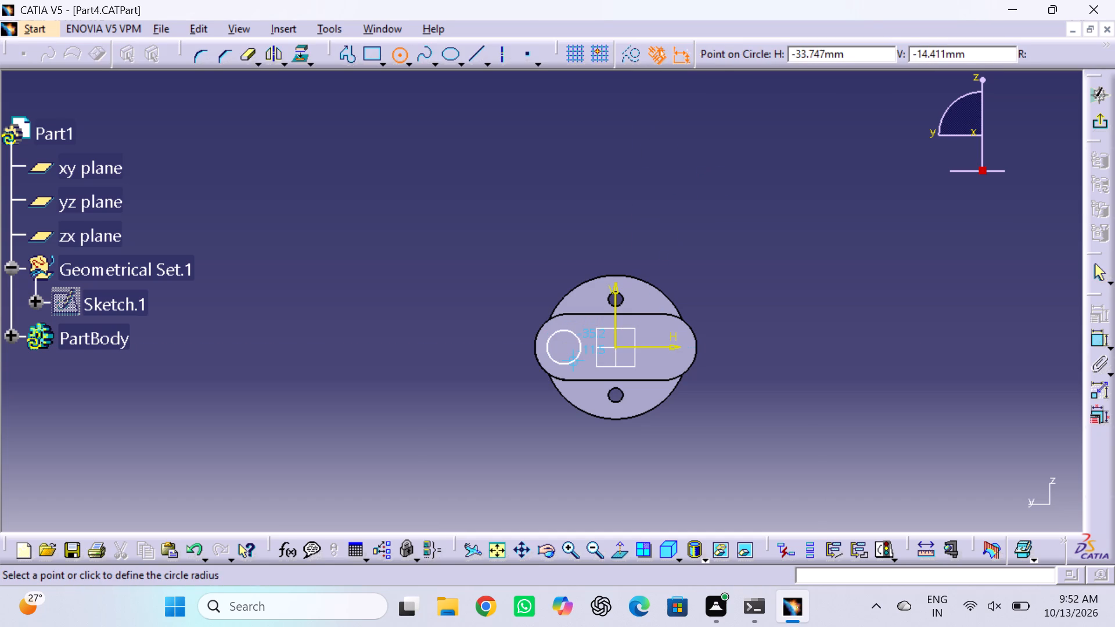
left_click(576, 366)
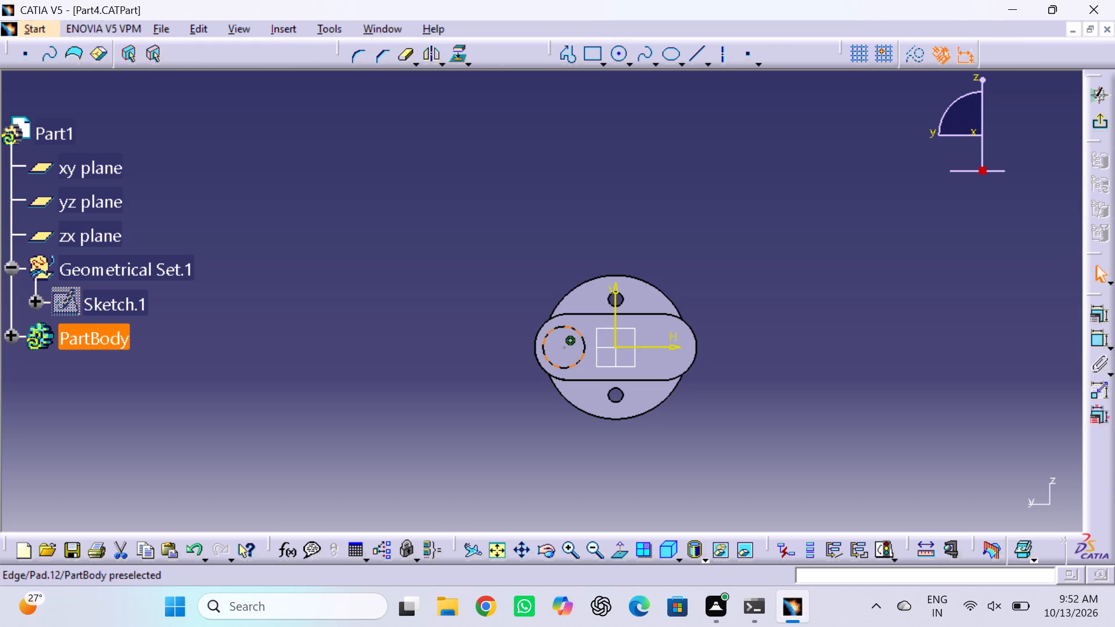
left_click(832, 333)
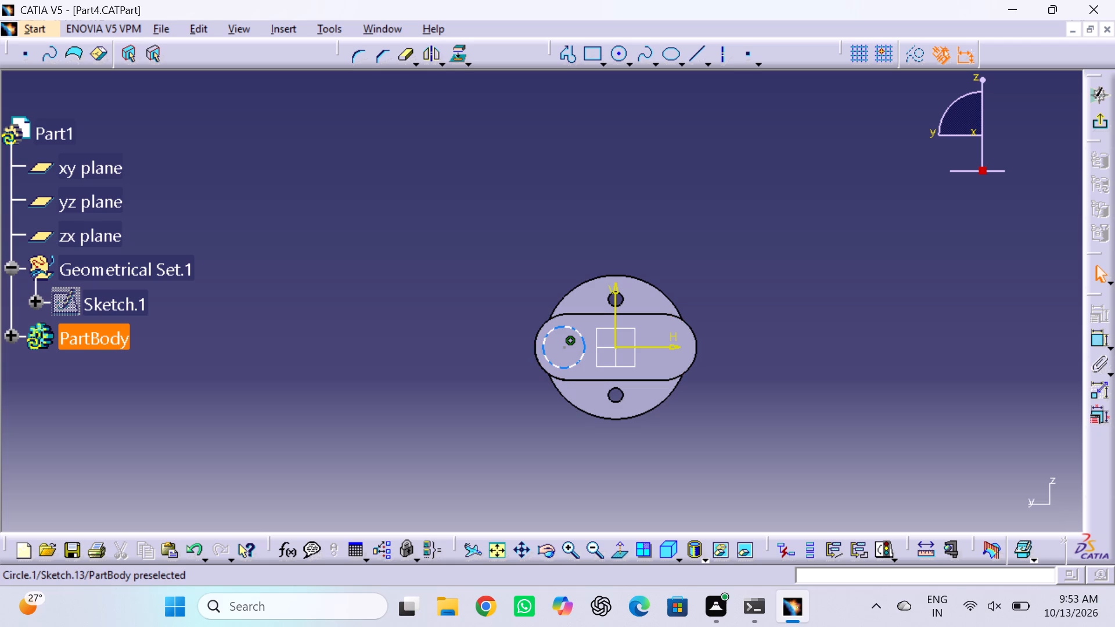
Dimension the circle's radius and set it to 20 mm.
left_click(1102, 338)
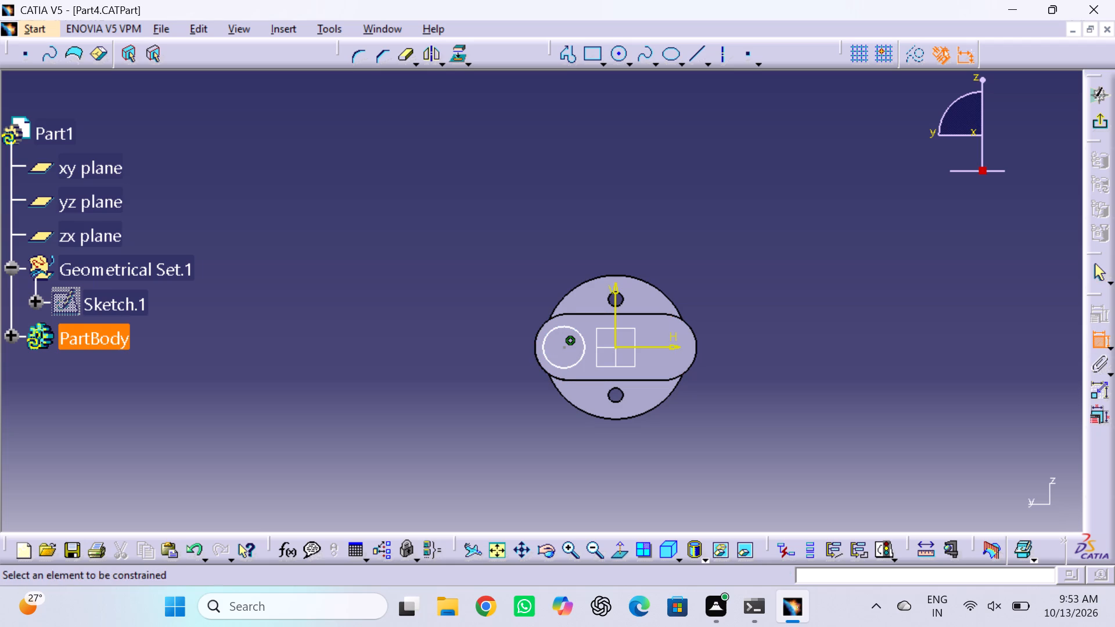
left_click(545, 347)
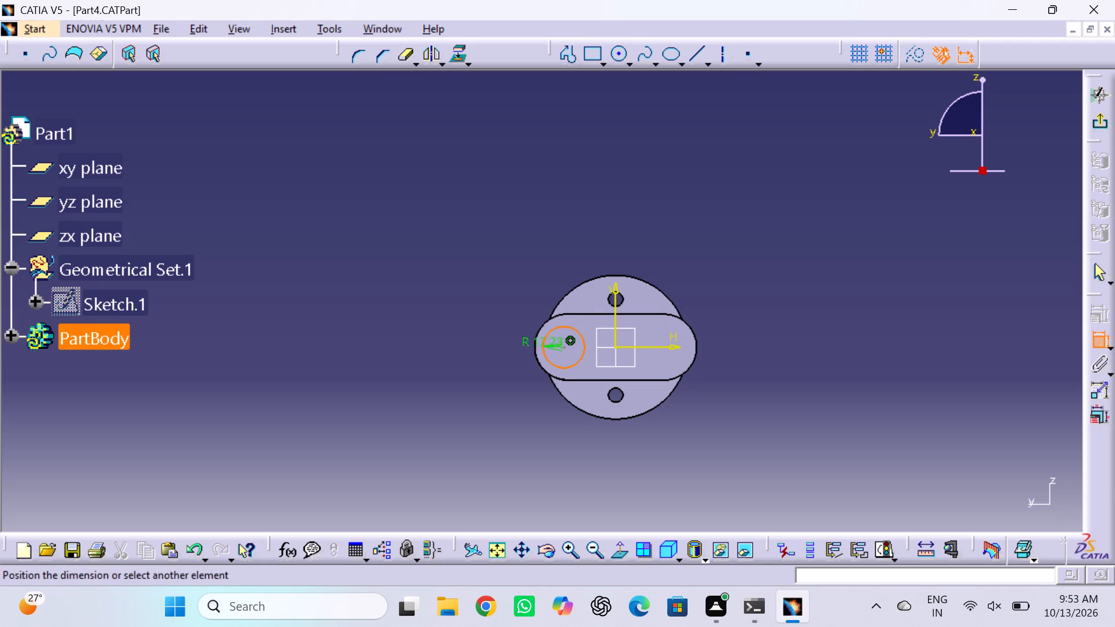
left_click(494, 331)
double_click(499, 330)
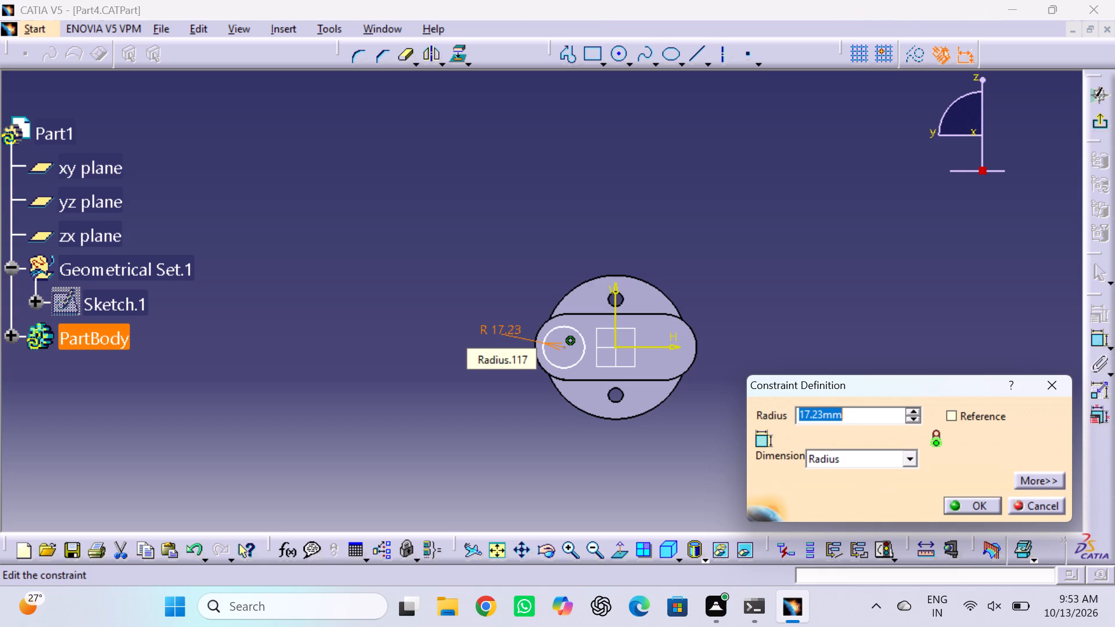
key("2")
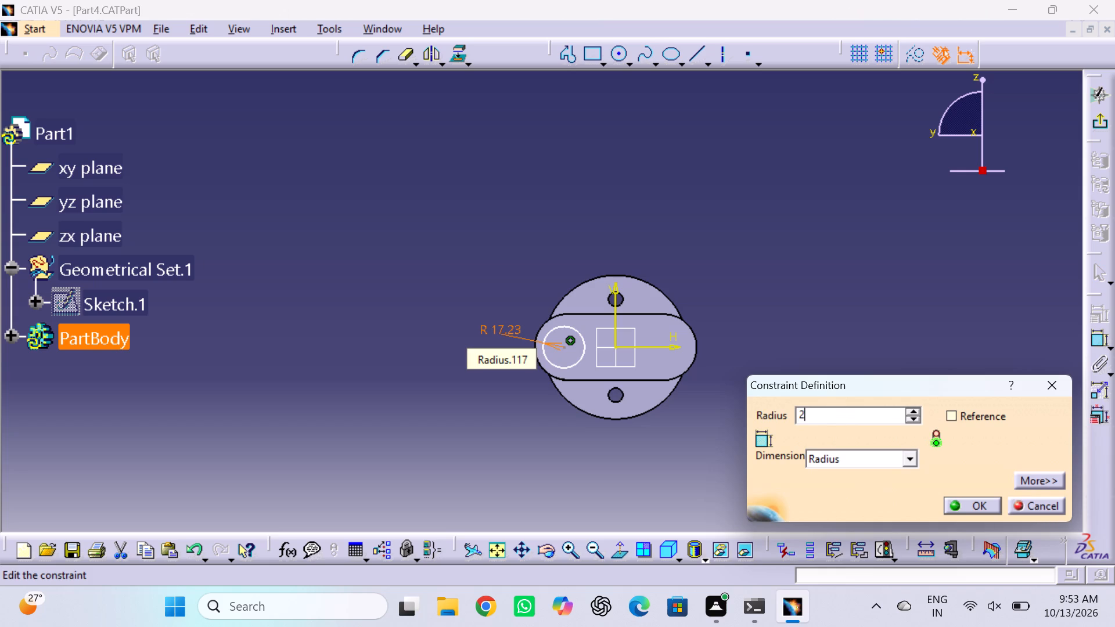
key("0")
key("Return")
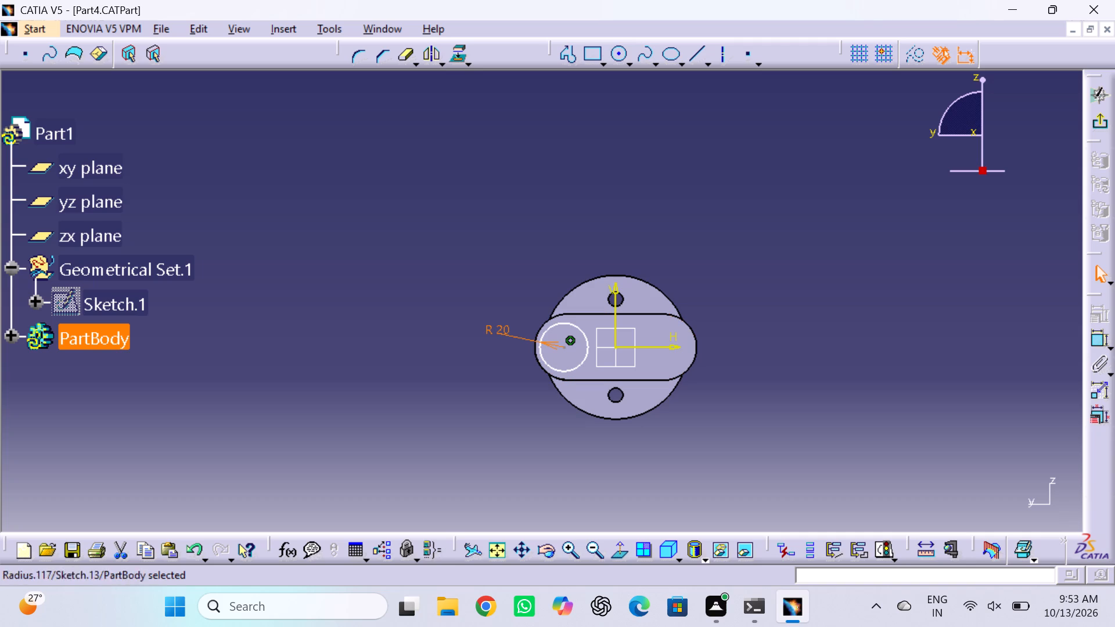
Dimension the horizontal distance from the circle's centre to the sketch origin and set it to 40 mm.
left_click(1098, 339)
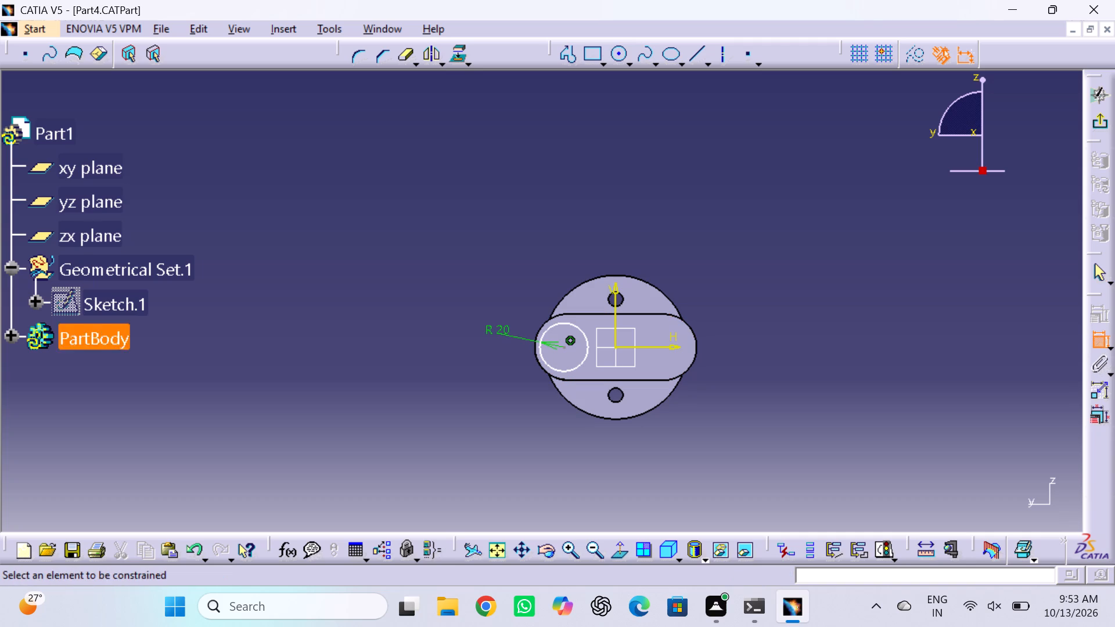
left_click(566, 347)
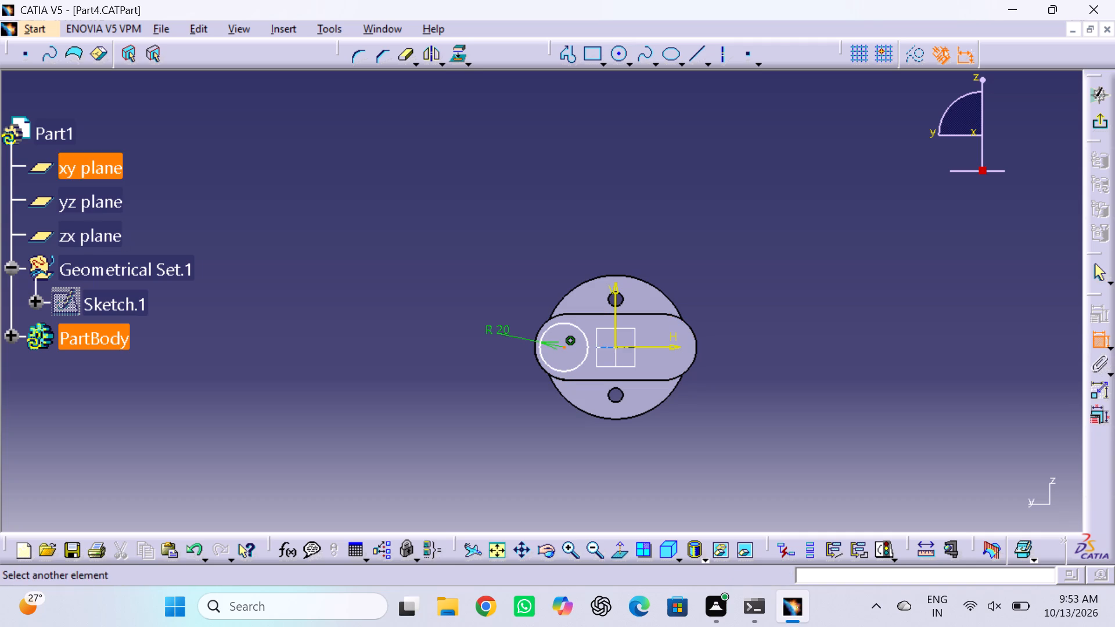
left_click(617, 349)
left_click(598, 207)
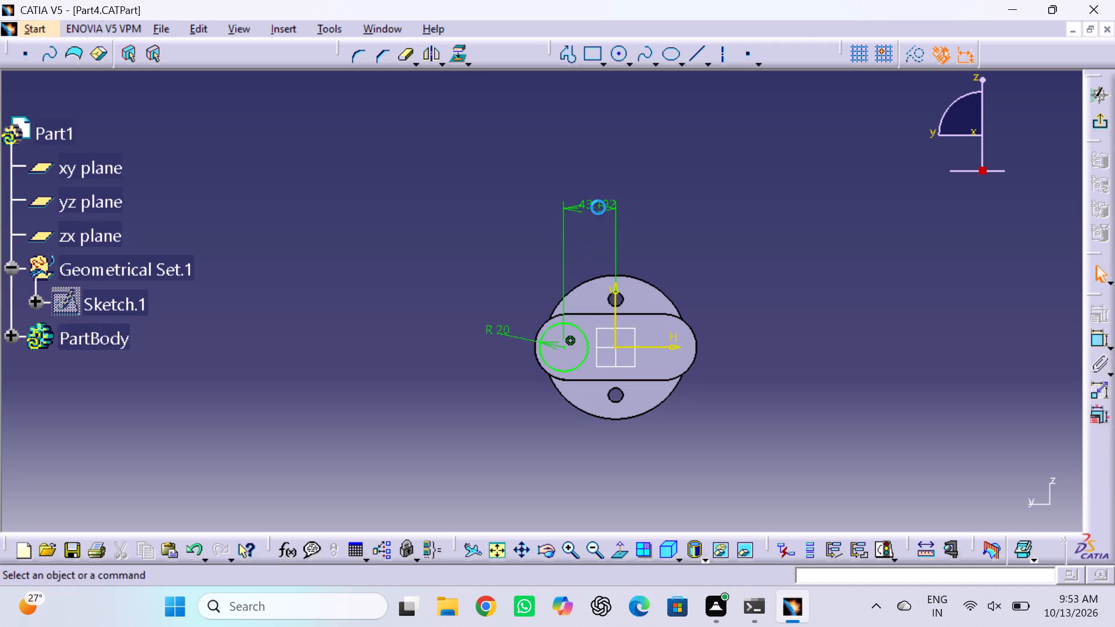
double_click(588, 208)
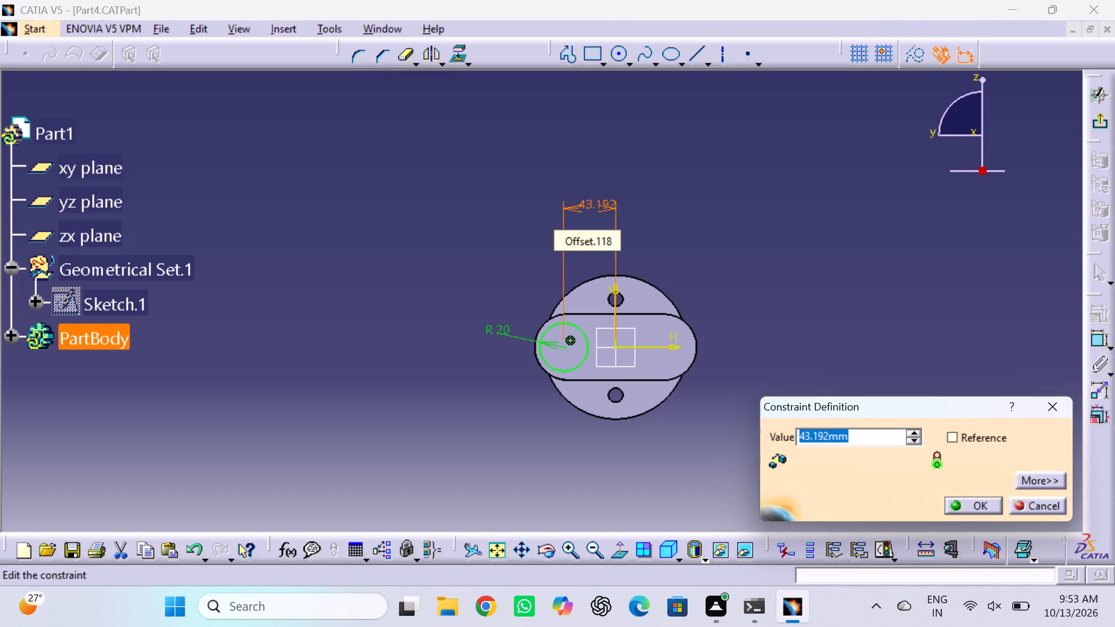
key("4")
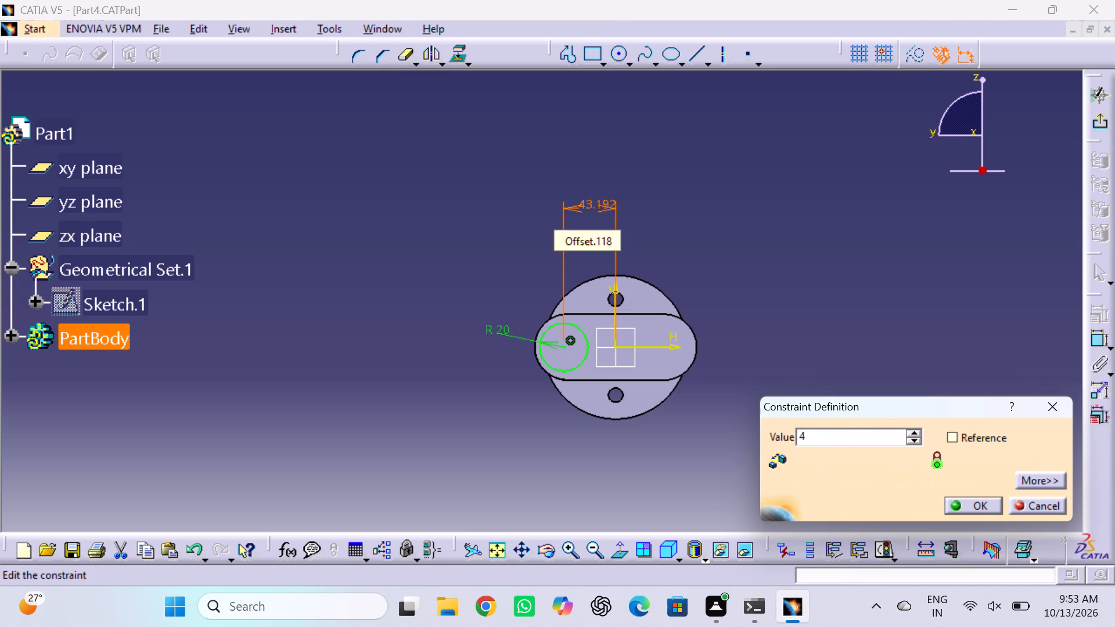
key("0")
key("Return")
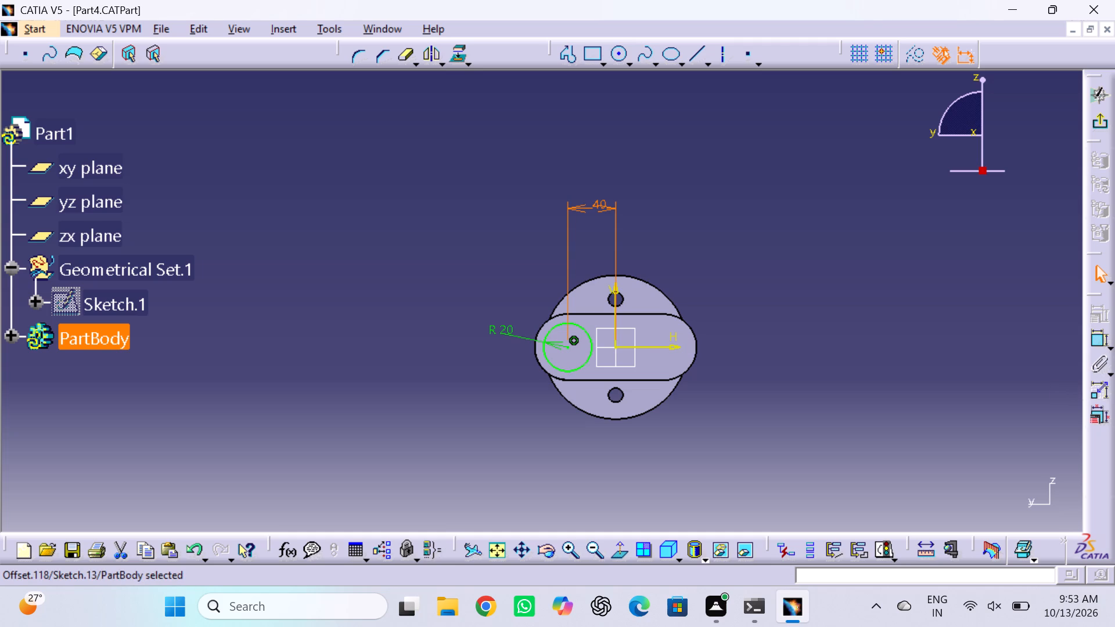
Exit the sketch and pad the circle 35 mm to form the next journal on the long web.
left_click(1099, 124)
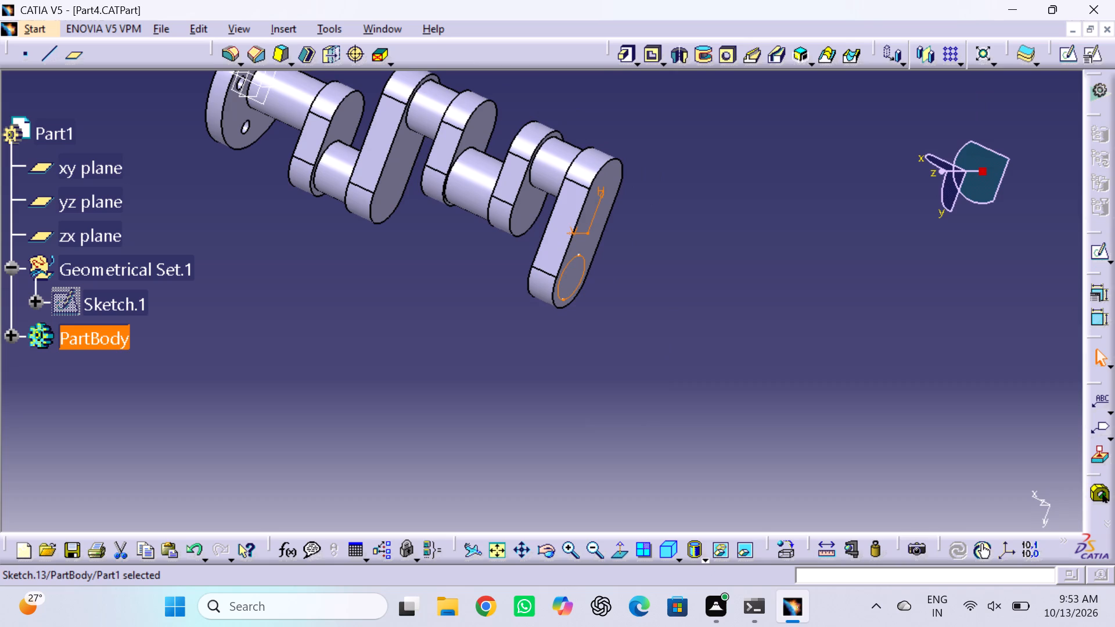
left_click(629, 58)
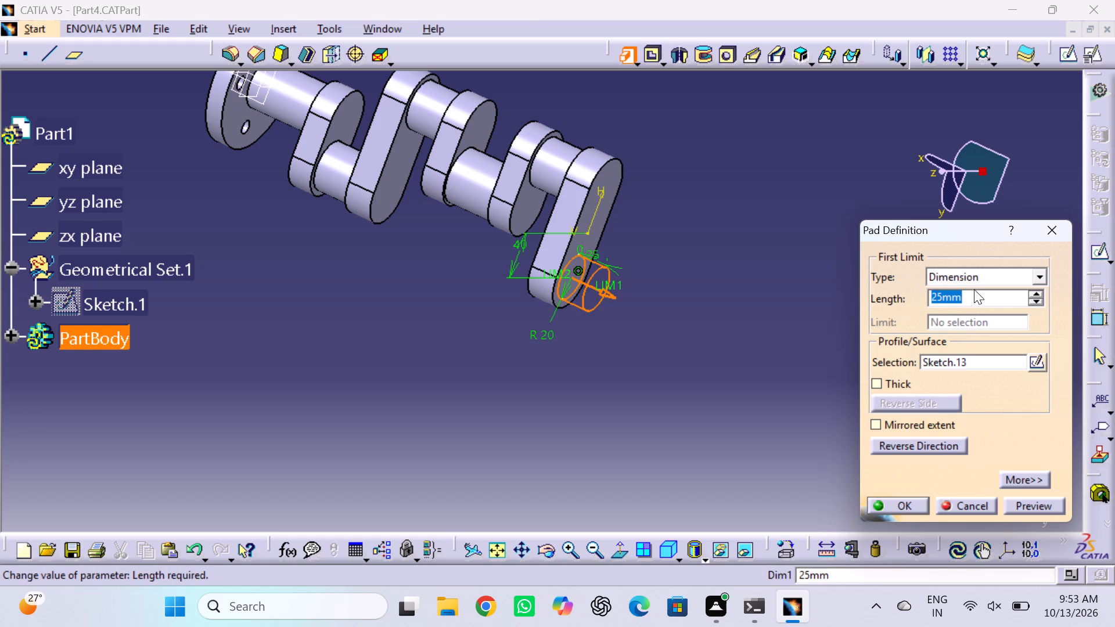
double_click(976, 296)
key("3")
key("5")
key("Return")
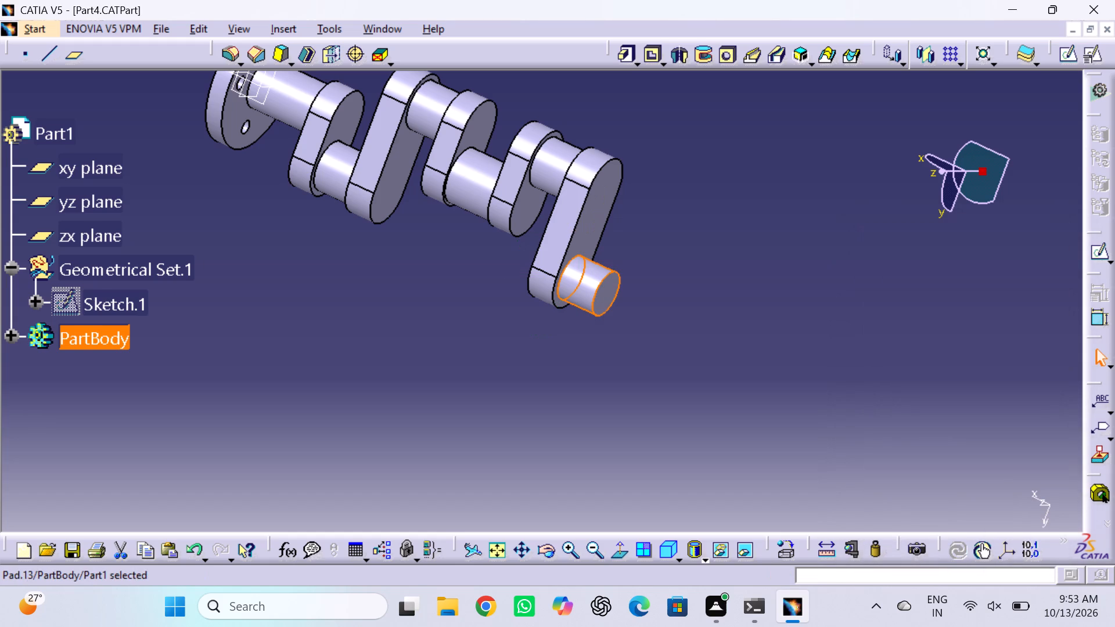
left_click(974, 297)
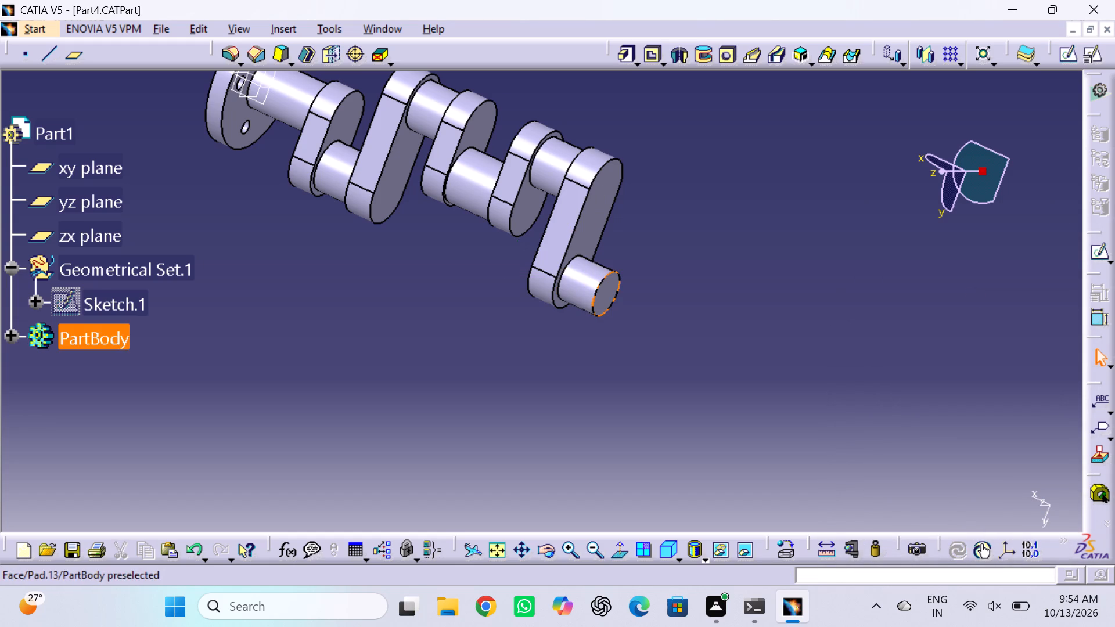
On the new journal's end face, sketch a circle of about 31 mm radius centred near the journal's axis.
left_click(613, 292)
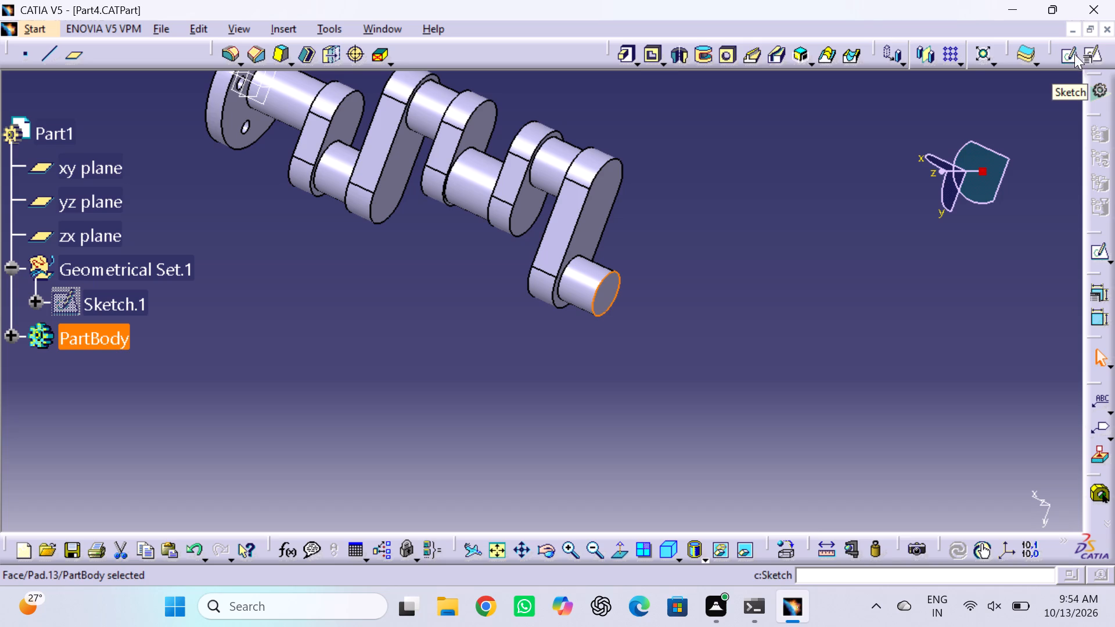
left_click(1074, 54)
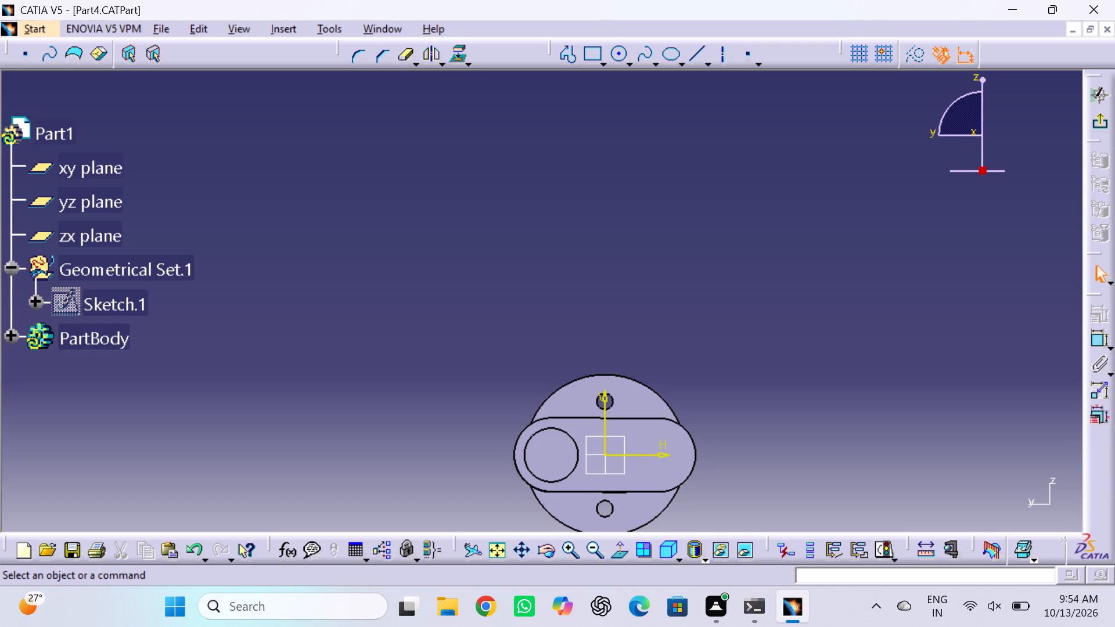
middle_click_drag(750, 382, 749, 254)
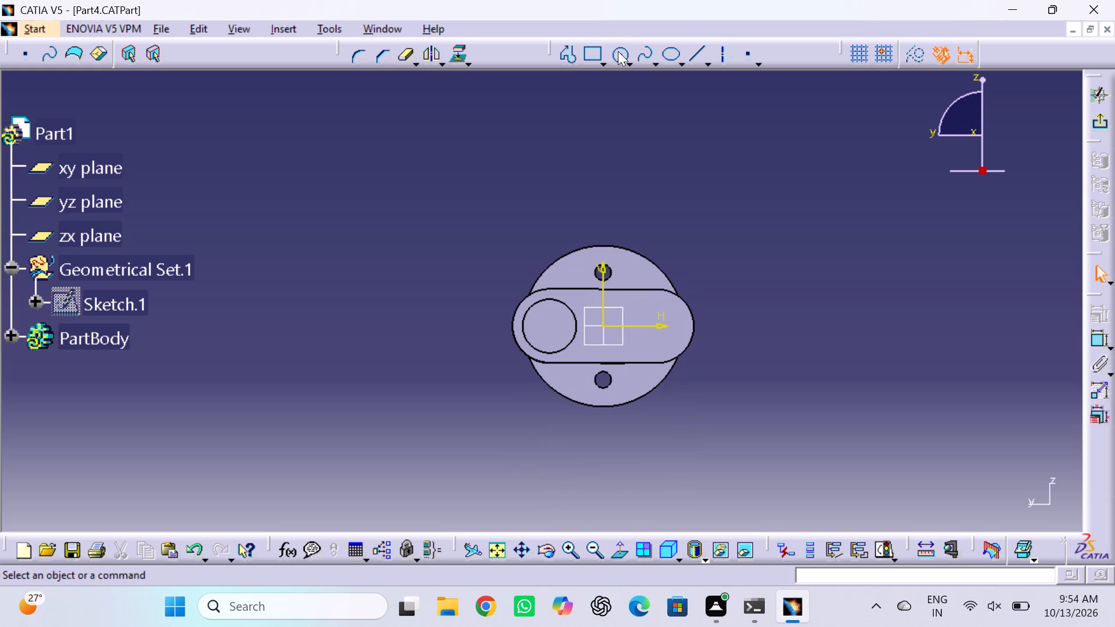
left_click(618, 51)
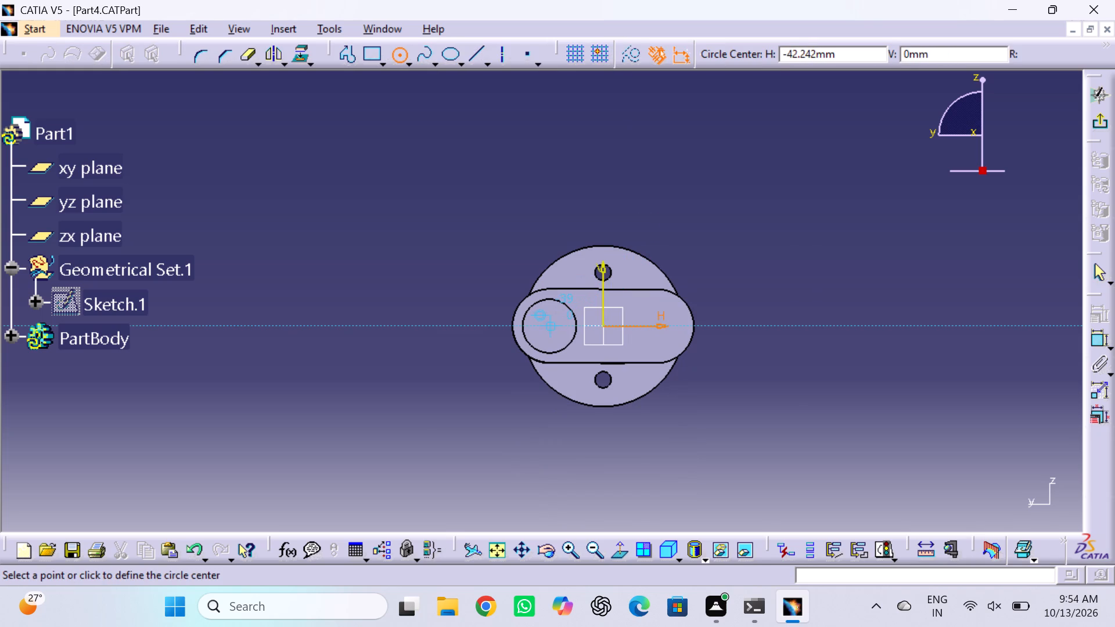
left_click(547, 329)
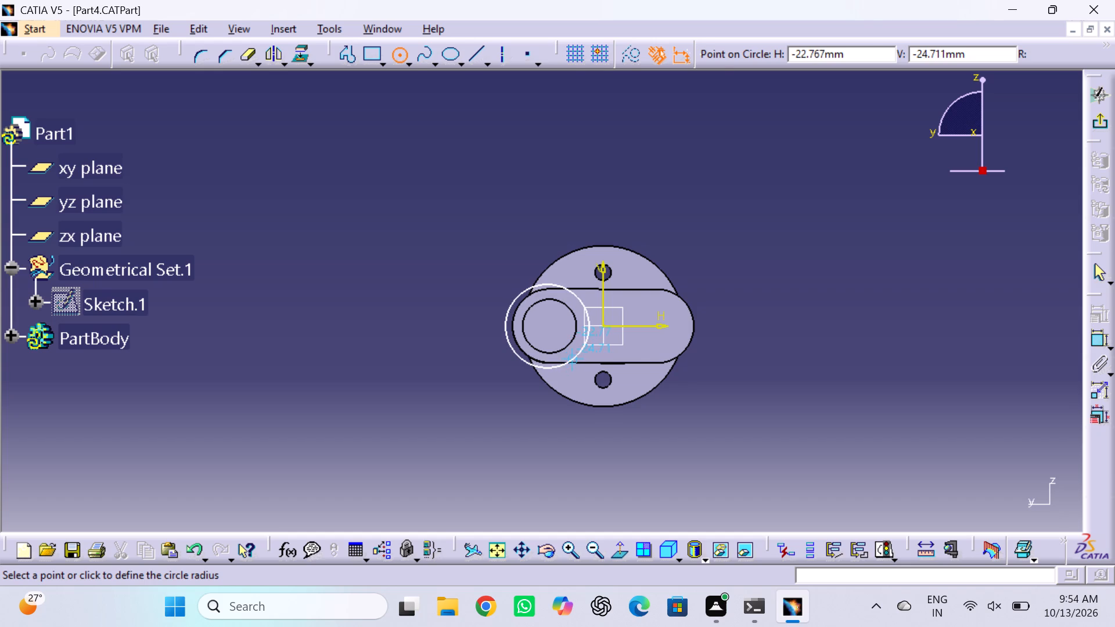
left_click(572, 359)
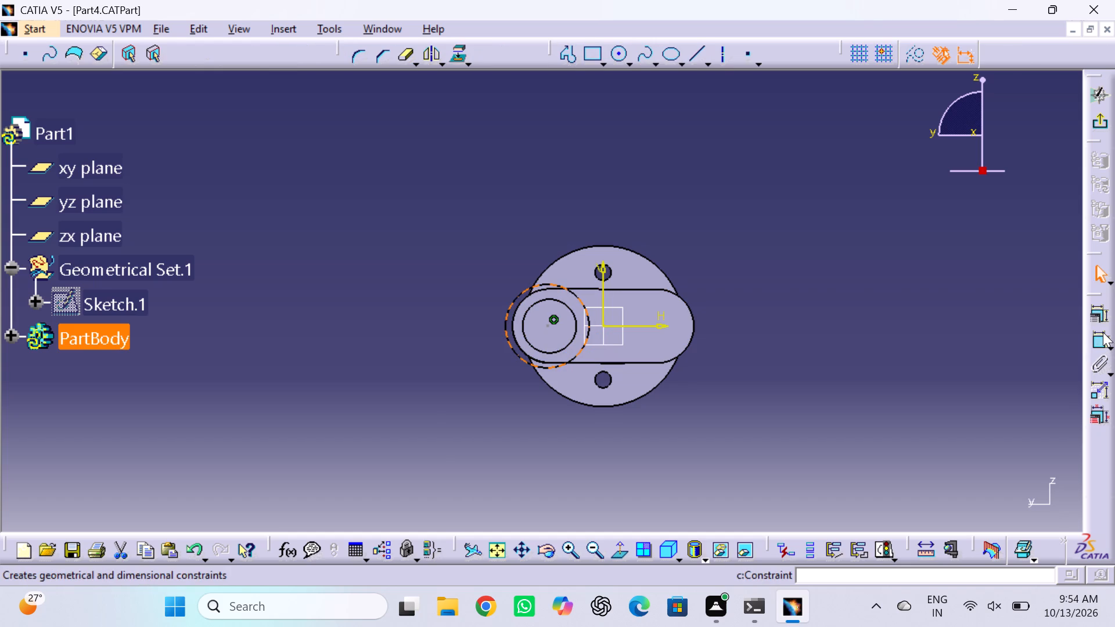
Dimension the new circle's radius and set it to 27.5 mm.
left_click(1103, 332)
left_click(464, 236)
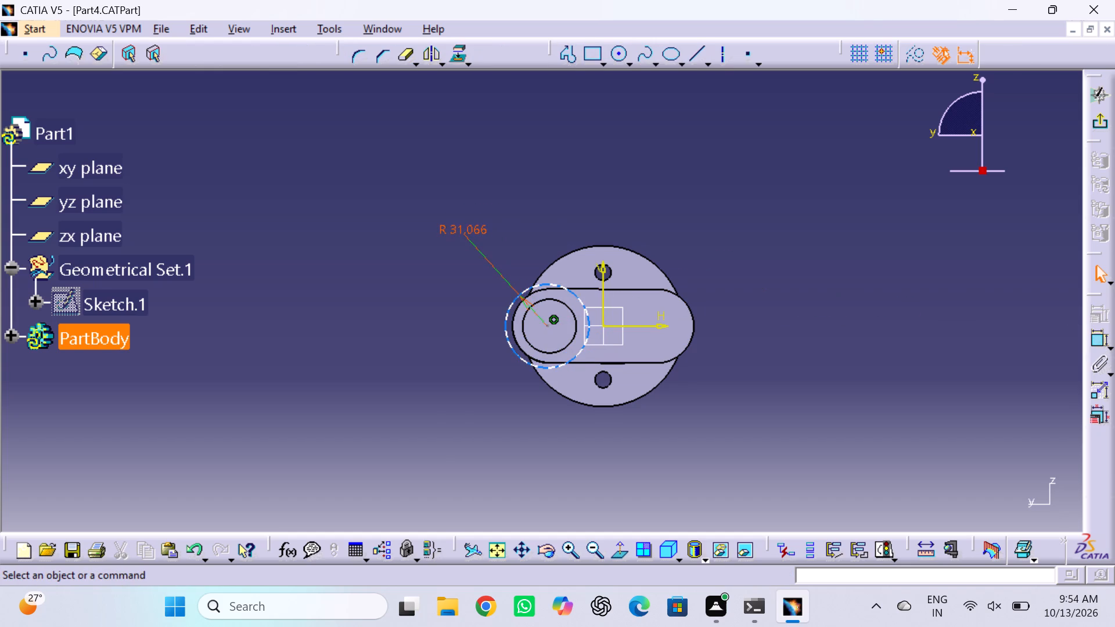
double_click(466, 228)
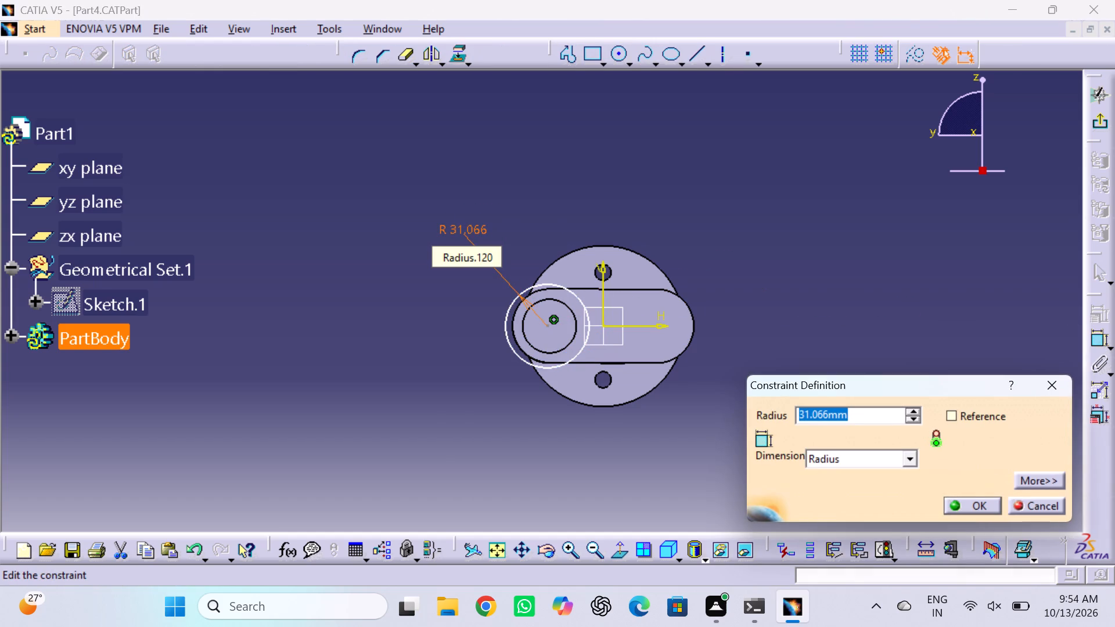
key("2")
type("7.5")
key("Return")
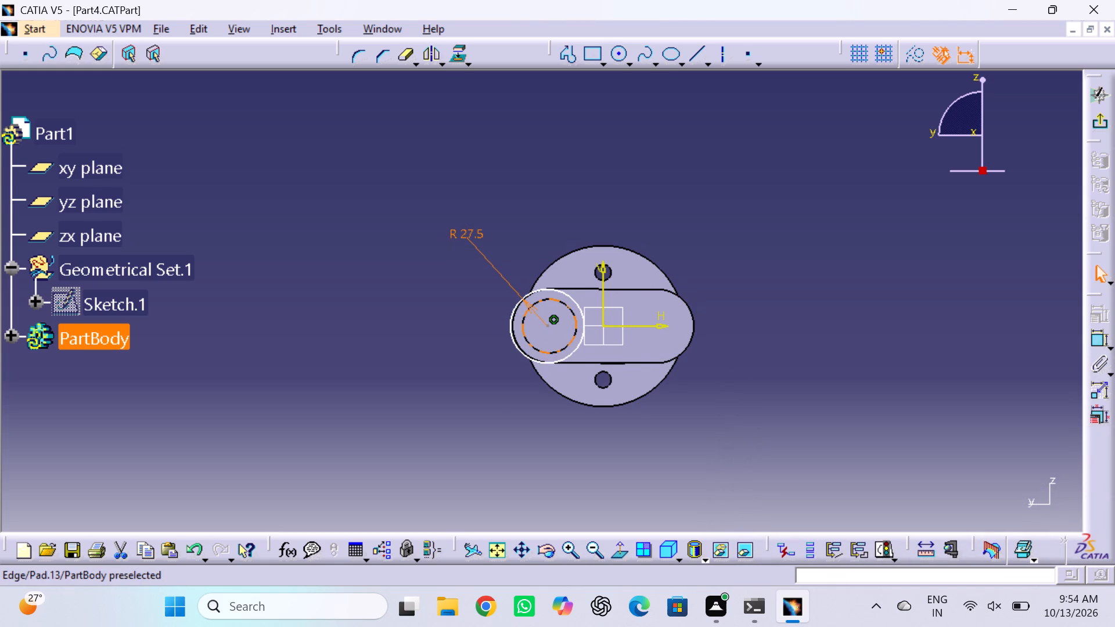
Dimension the horizontal distance from the circle's centre to the sketch origin and set it to 40 mm.
left_click(1095, 340)
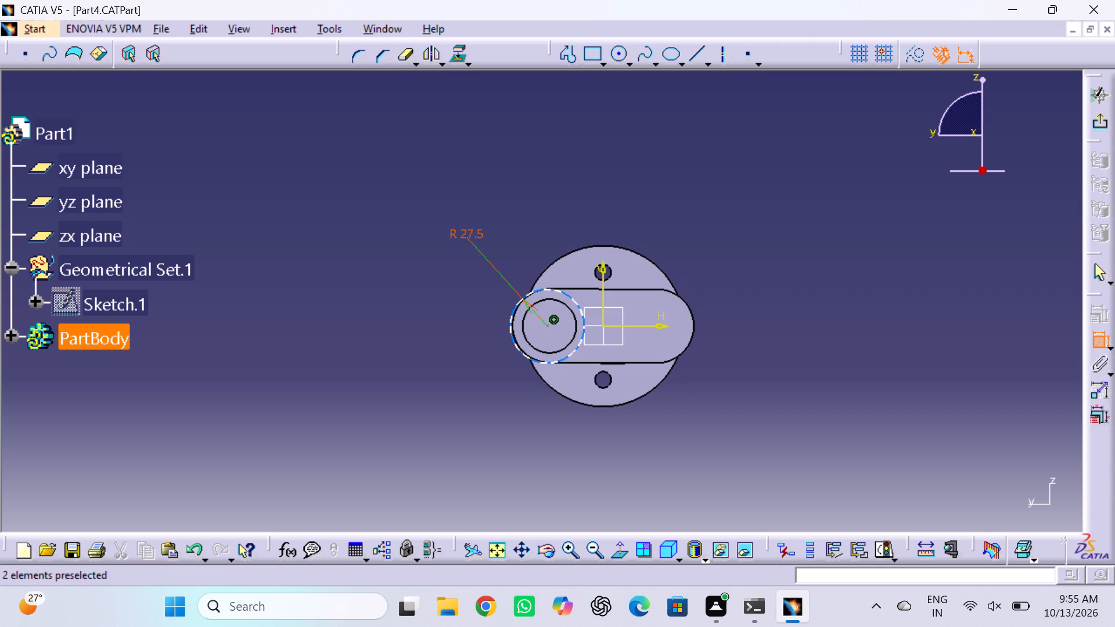
left_click(546, 326)
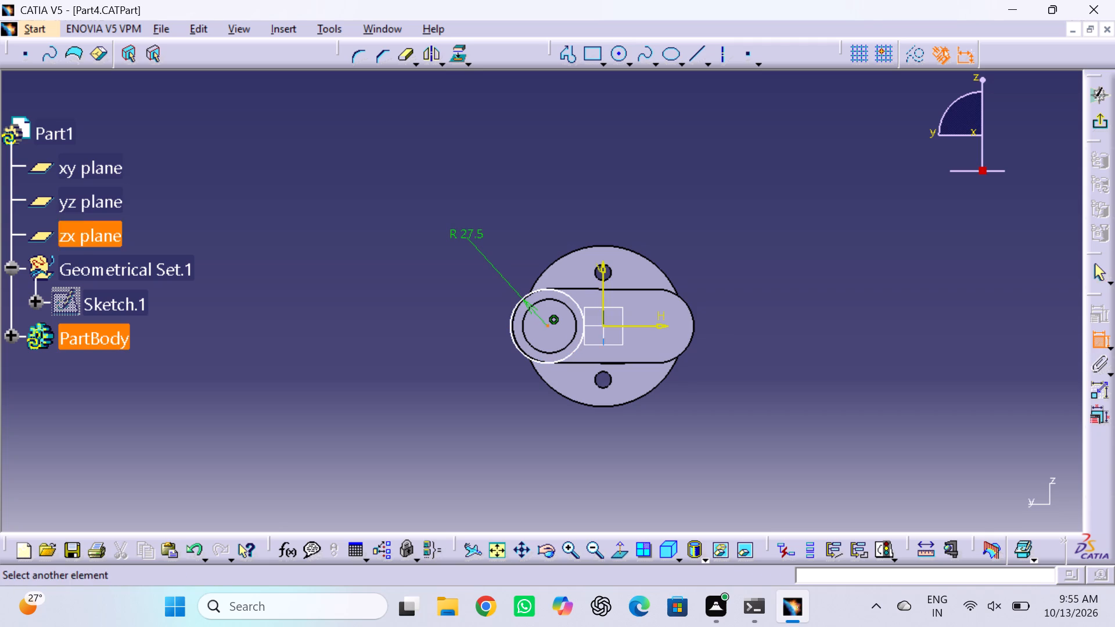
left_click(605, 326)
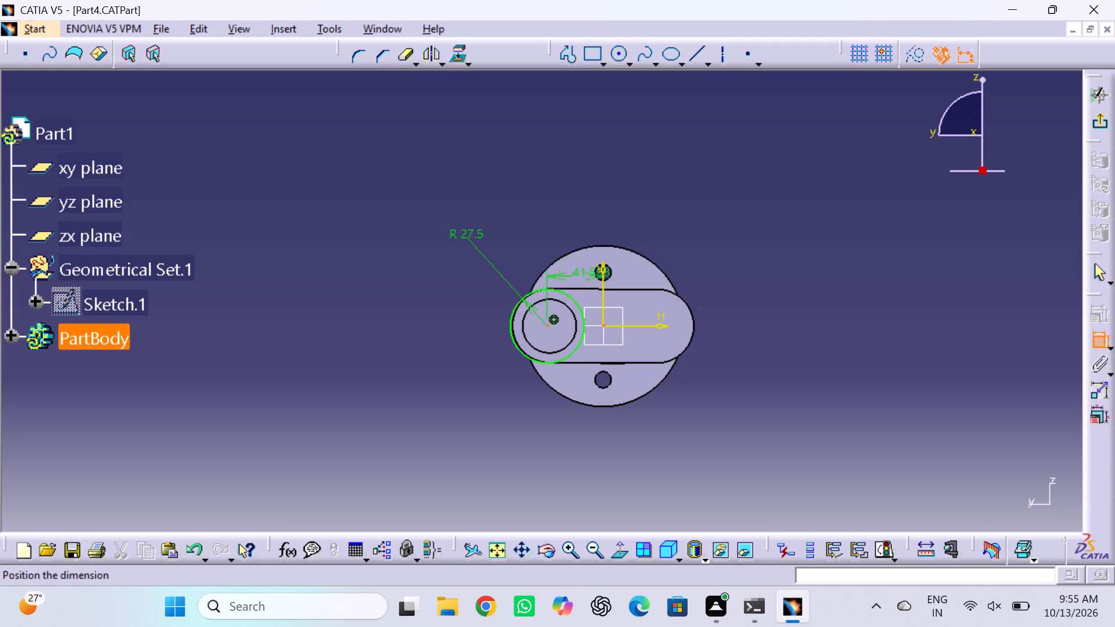
double_click(580, 203)
double_click(578, 204)
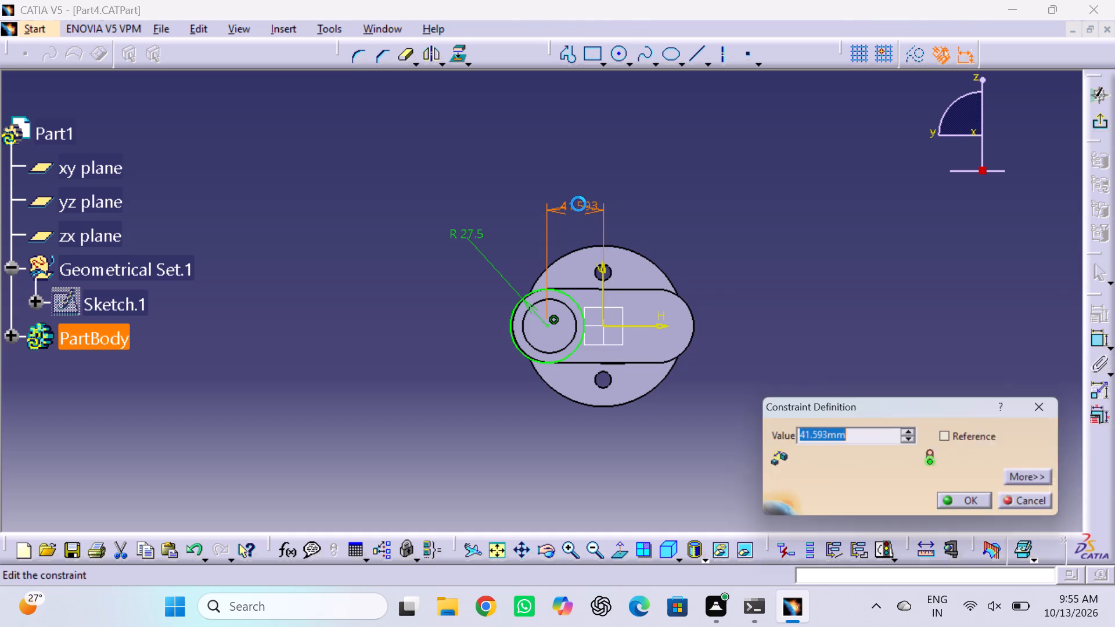
key("4")
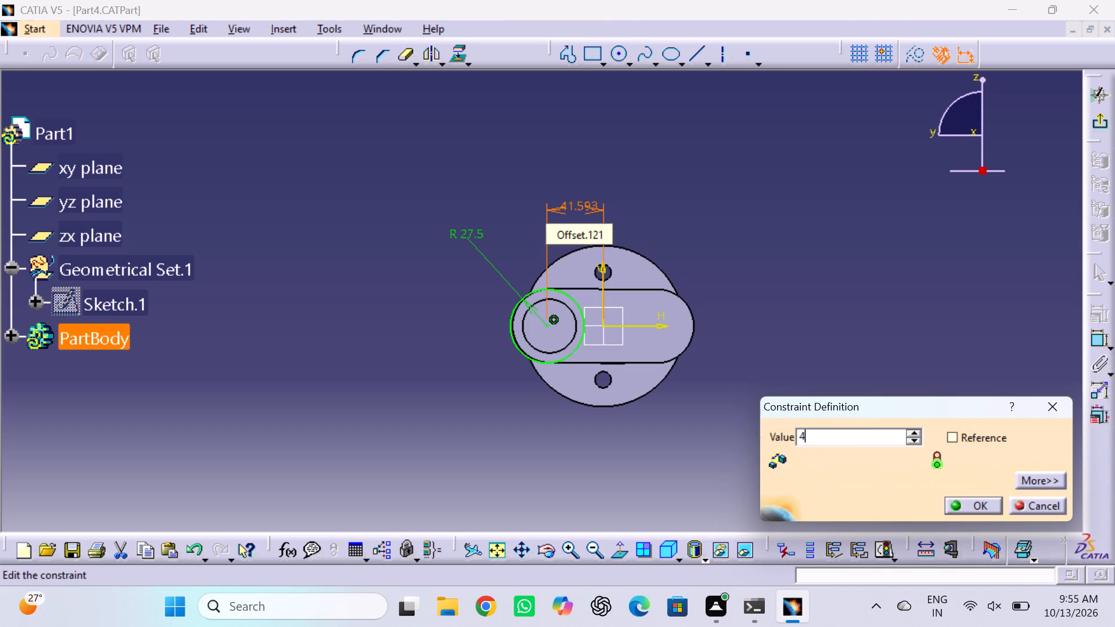
key("0")
key("Return")
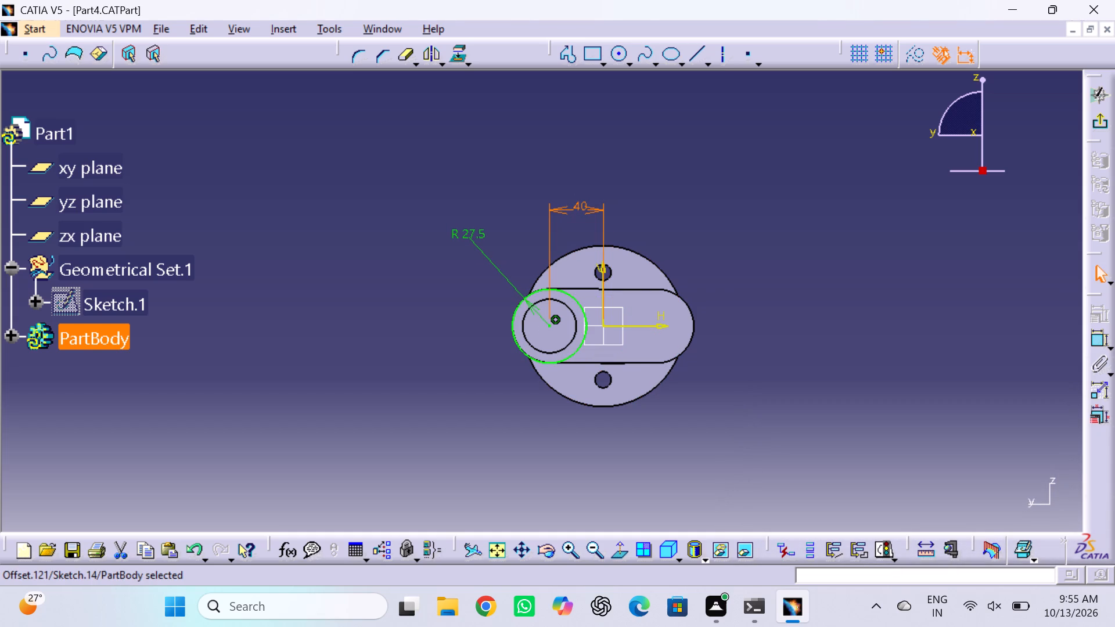
Draw horizontal lines about 72 mm long from the circle's top and bottom points towards the web's far end, joined by a vertical line.
left_click(566, 56)
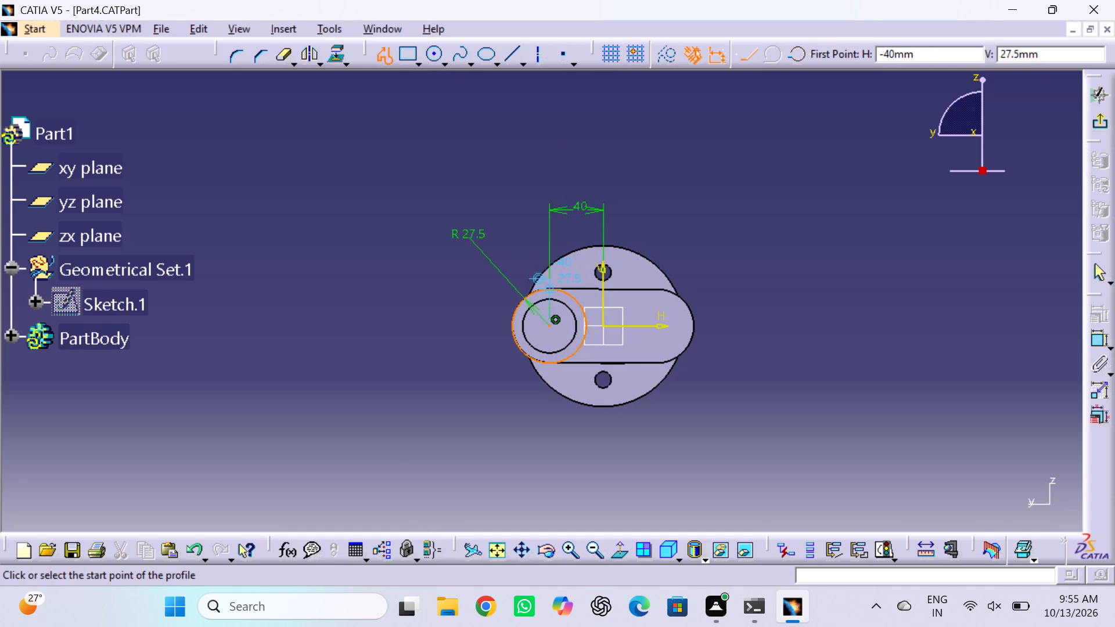
left_click(564, 542)
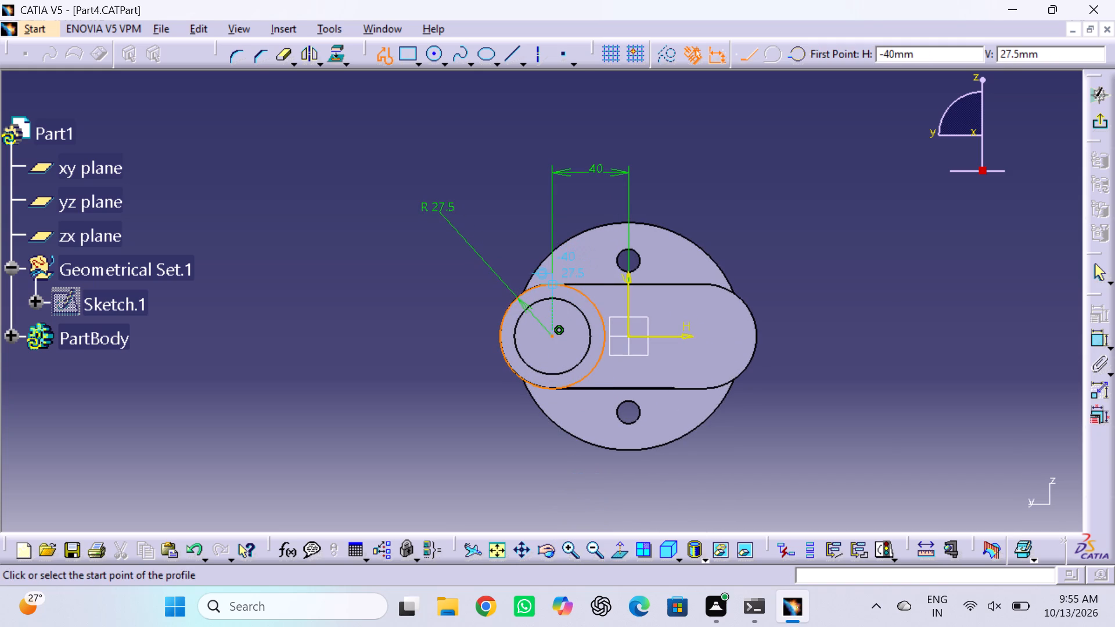
left_click(552, 282)
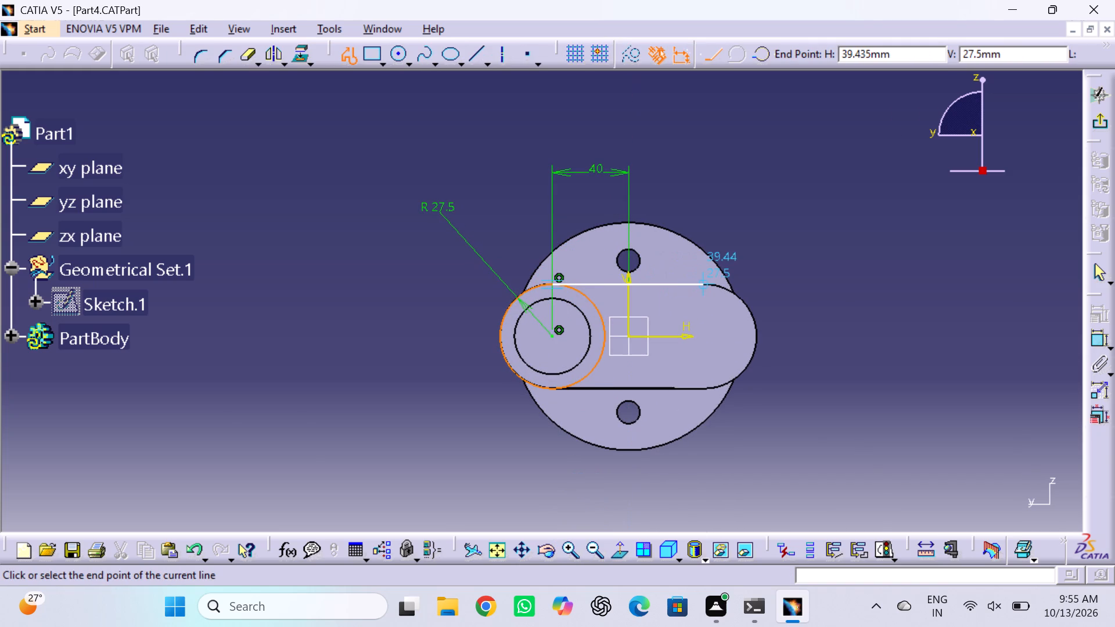
left_click(689, 282)
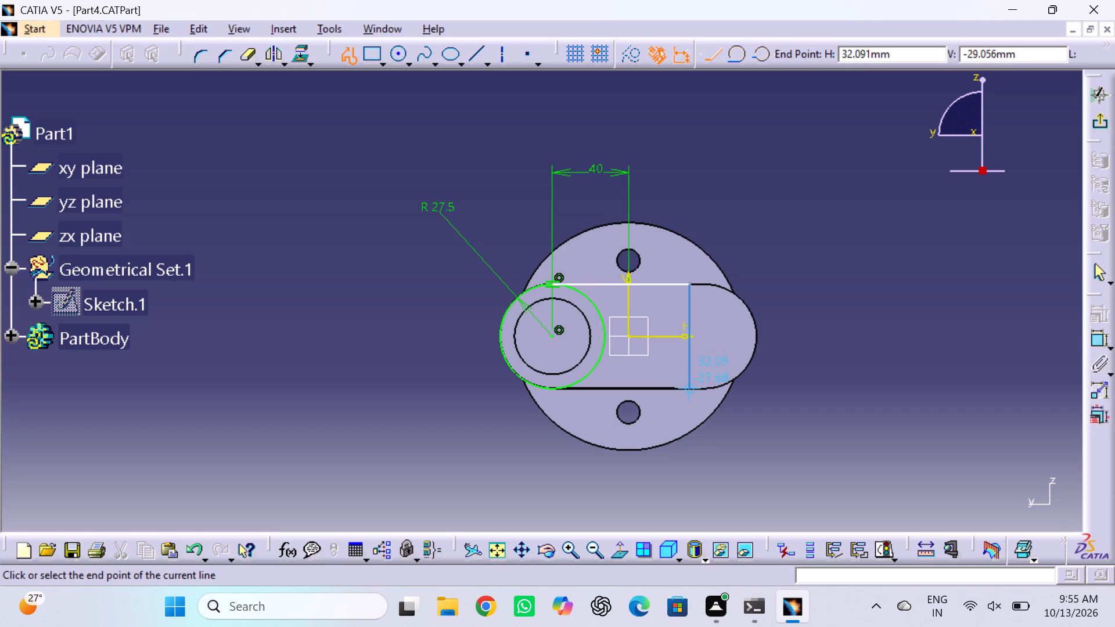
key("Escape")
key("Escape")
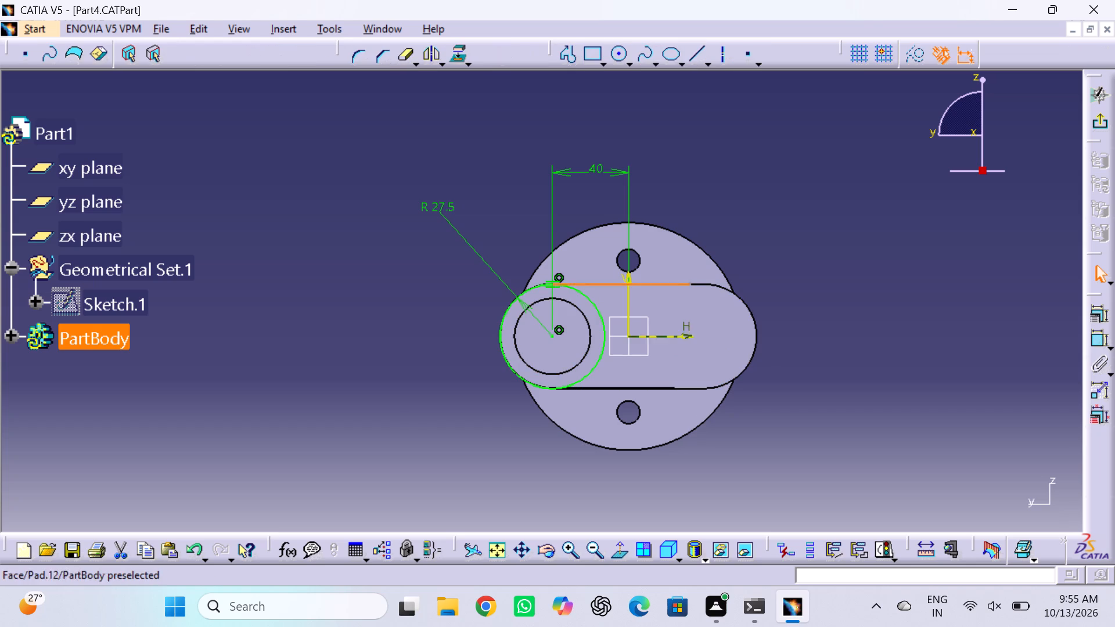
left_click(564, 55)
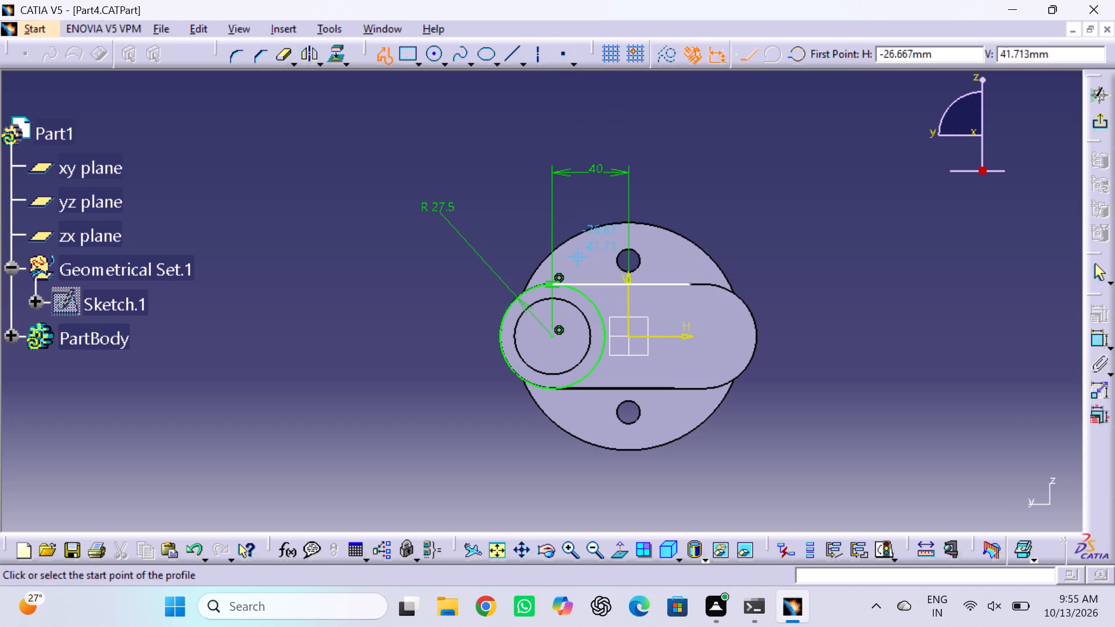
left_click(554, 390)
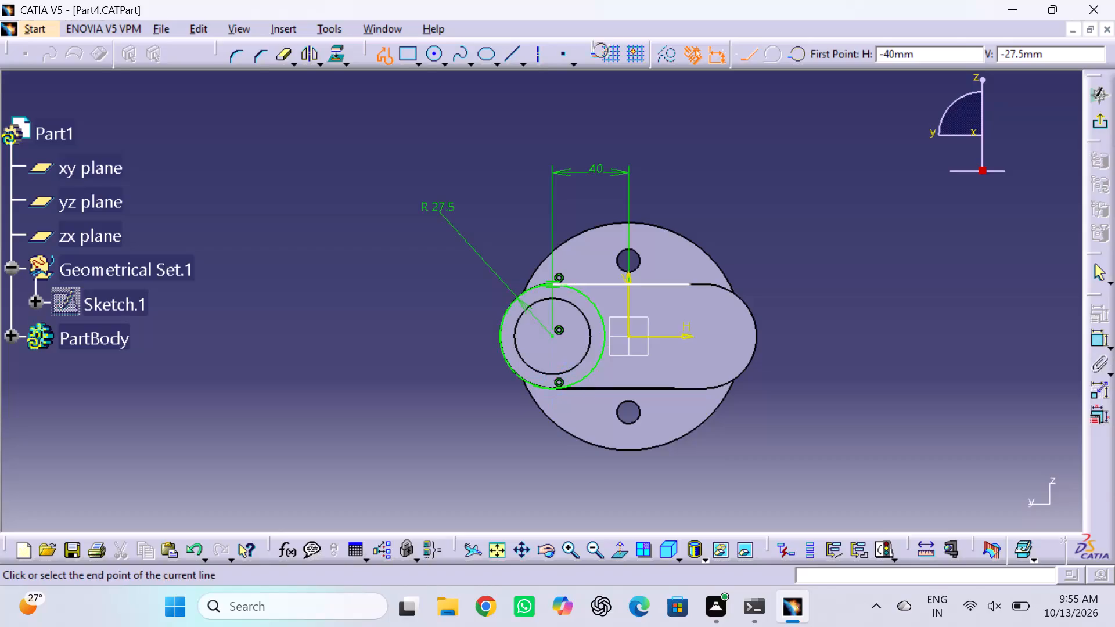
left_click(689, 387)
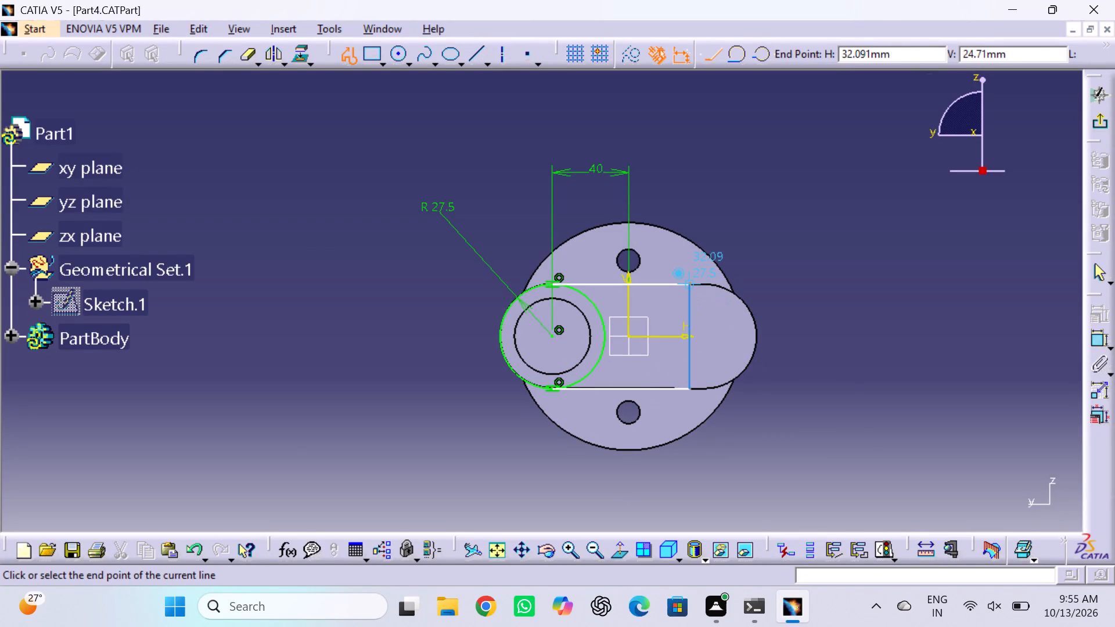
left_click(687, 284)
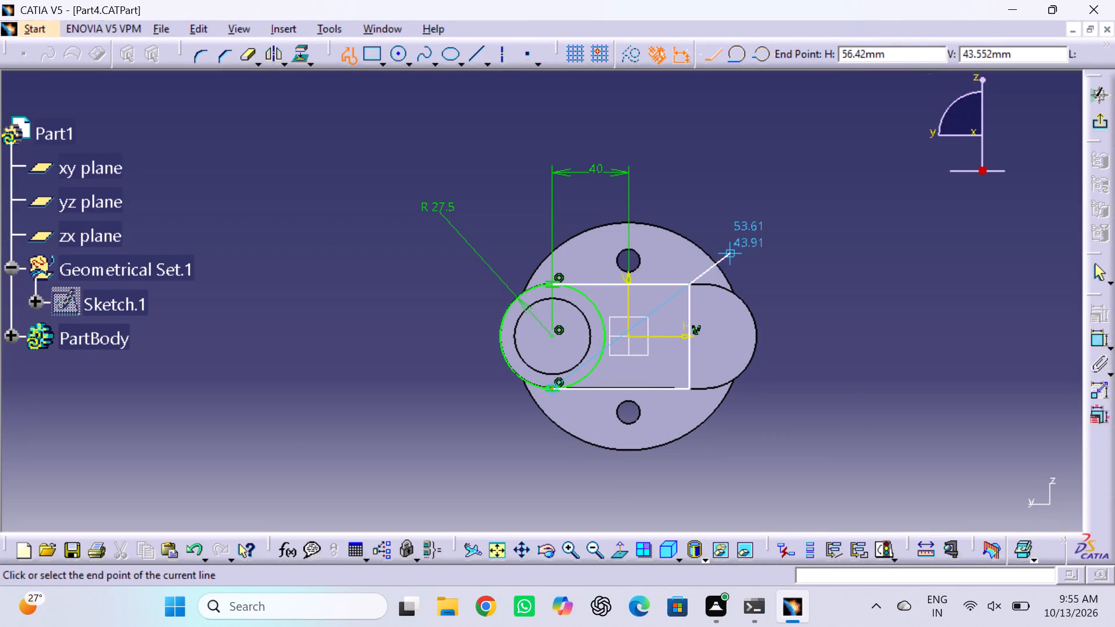
key("Escape")
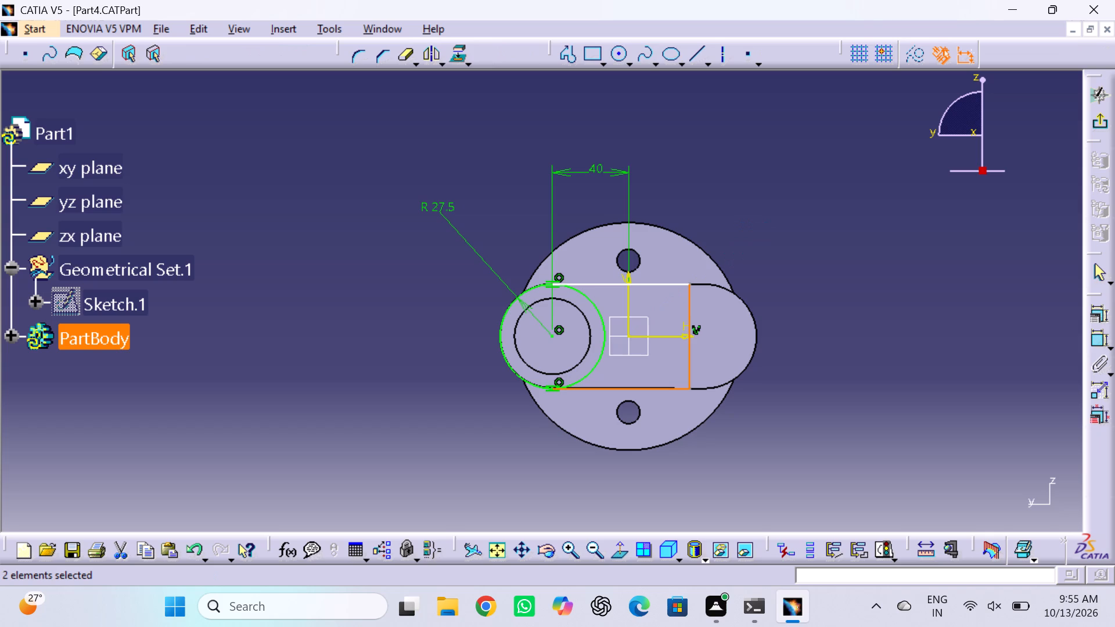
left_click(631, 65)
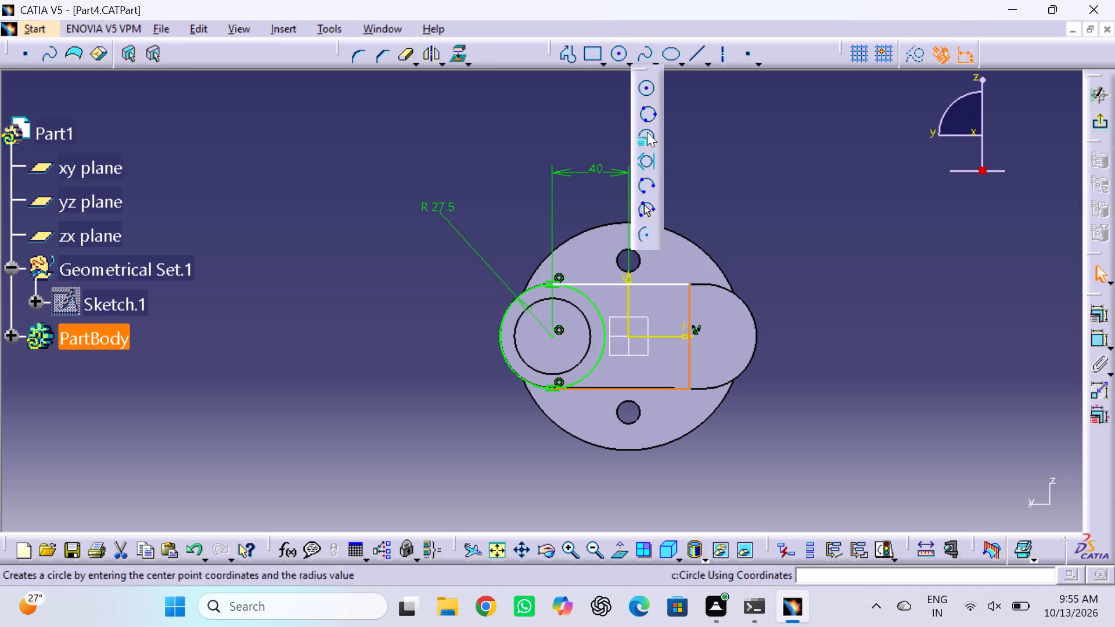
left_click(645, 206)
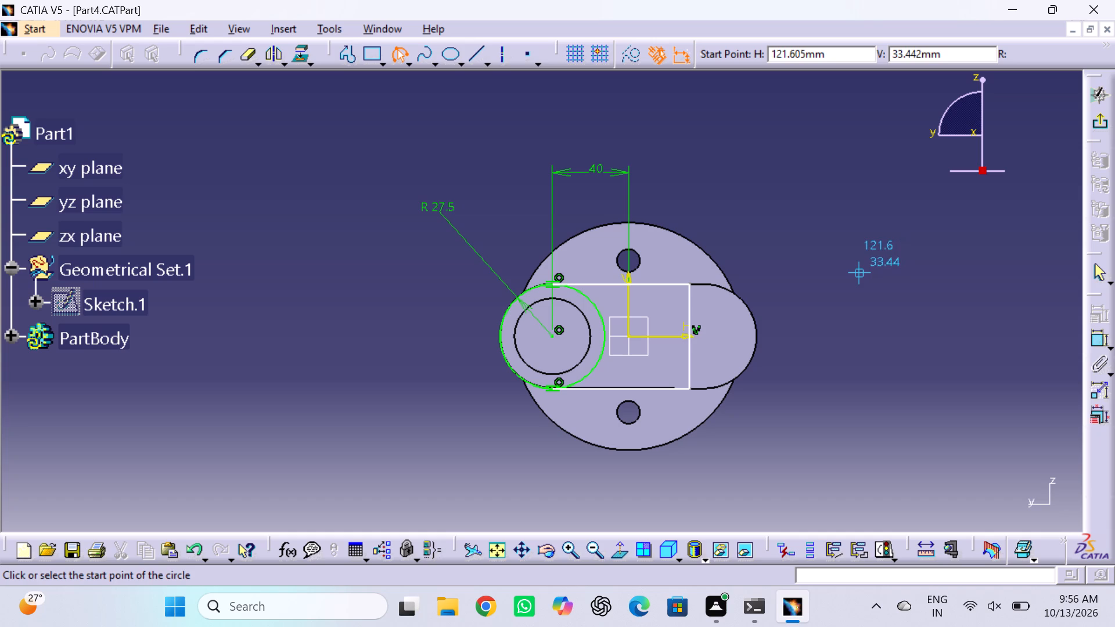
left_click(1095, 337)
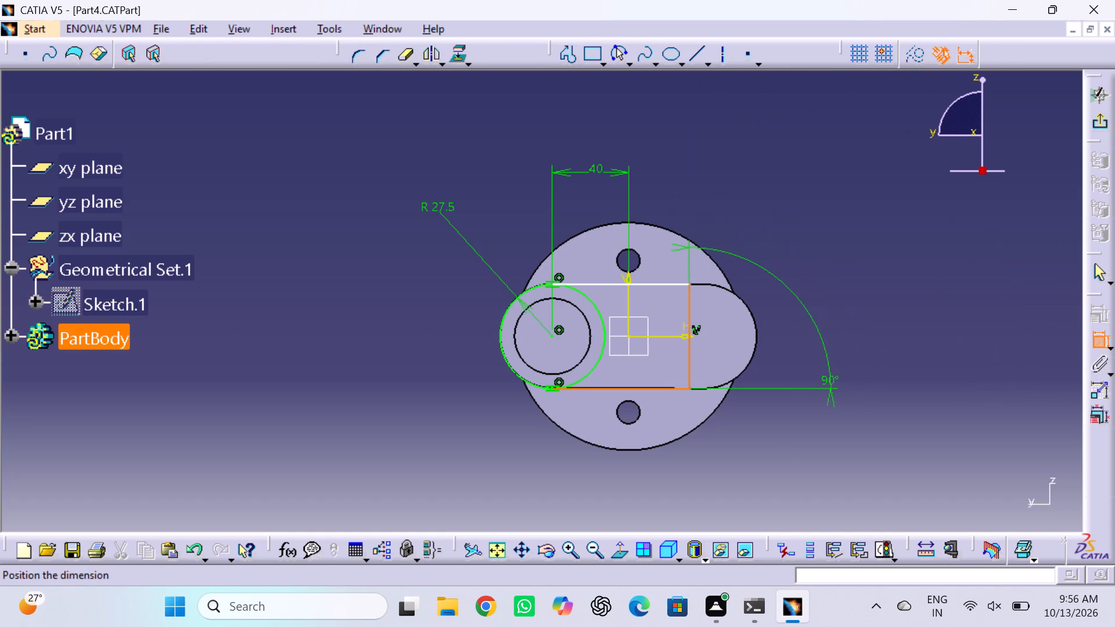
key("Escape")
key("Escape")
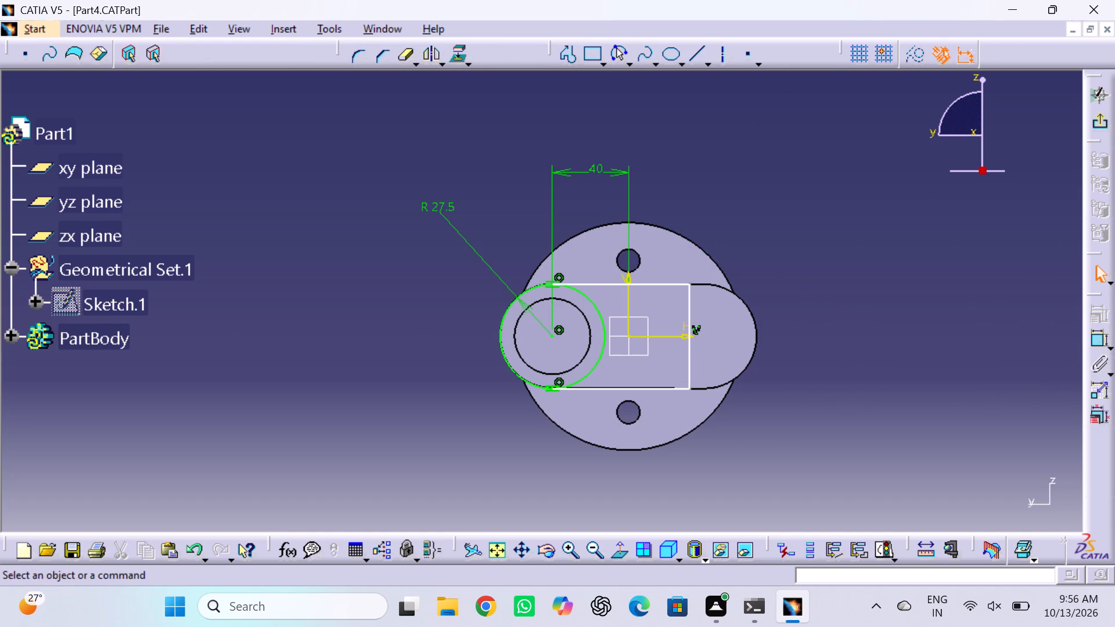
Dimension the length of the lower horizontal line and set it to 40 mm.
left_click(1096, 335)
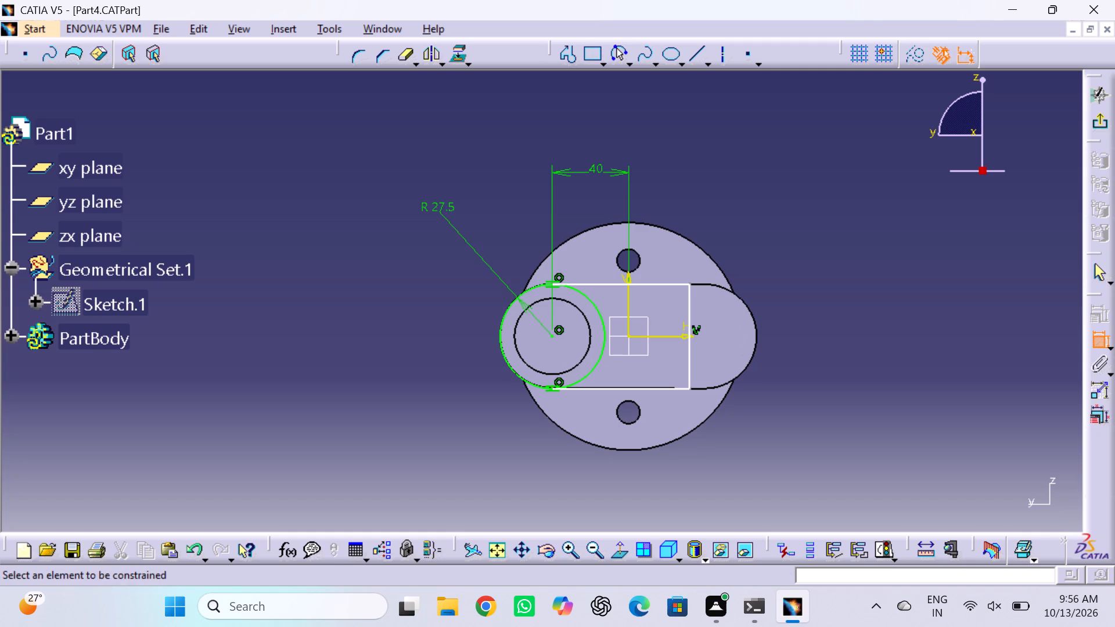
left_click(659, 390)
left_click(622, 483)
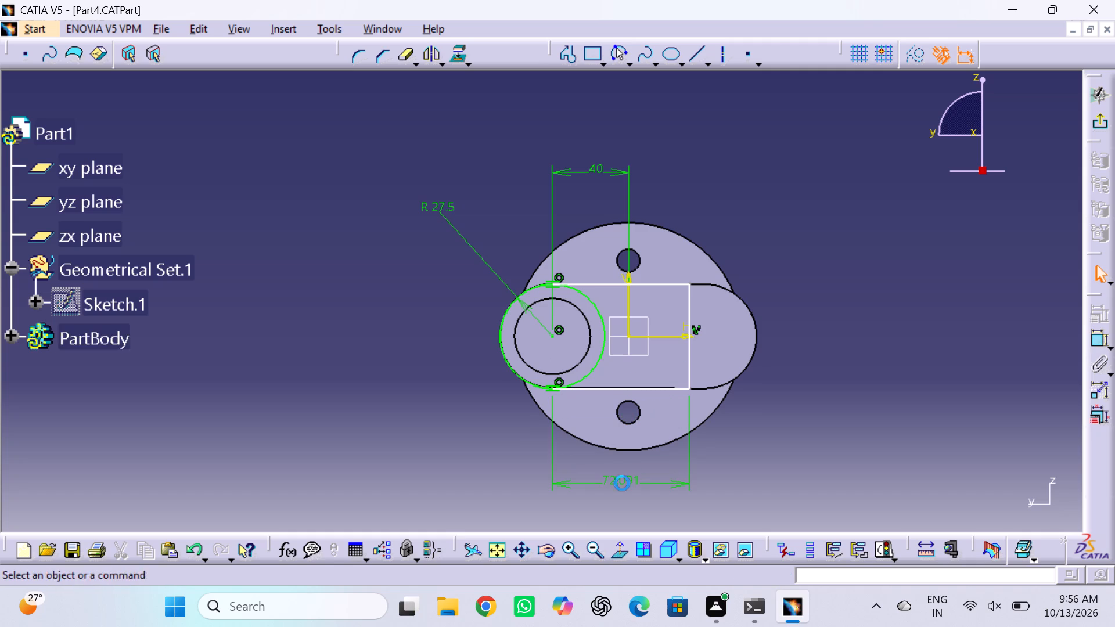
double_click(622, 478)
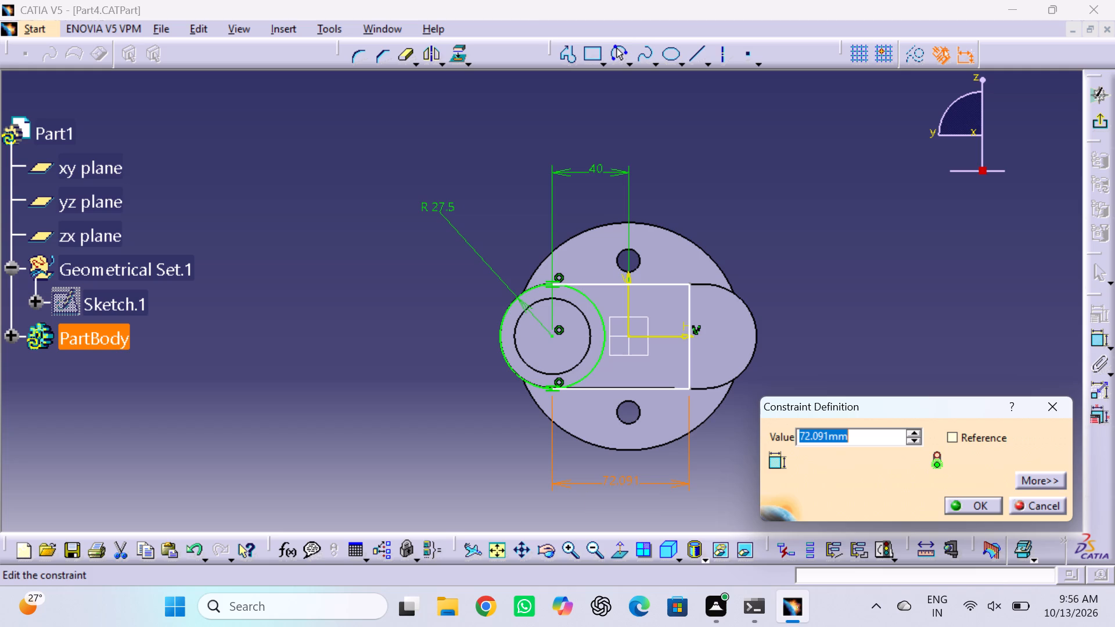
key("4")
key("0")
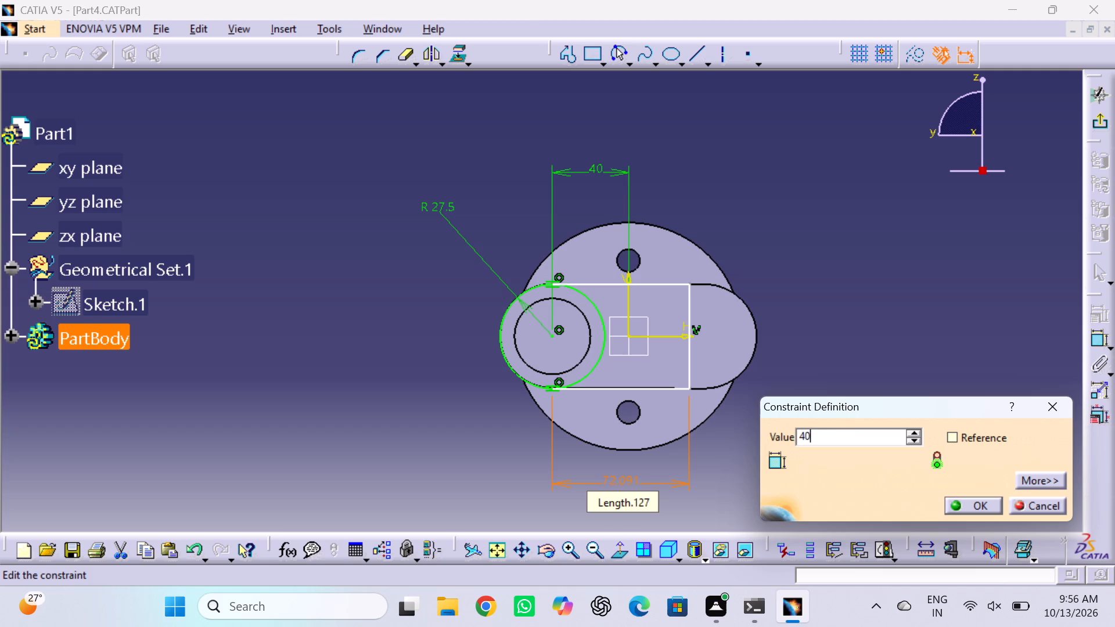
key("Return")
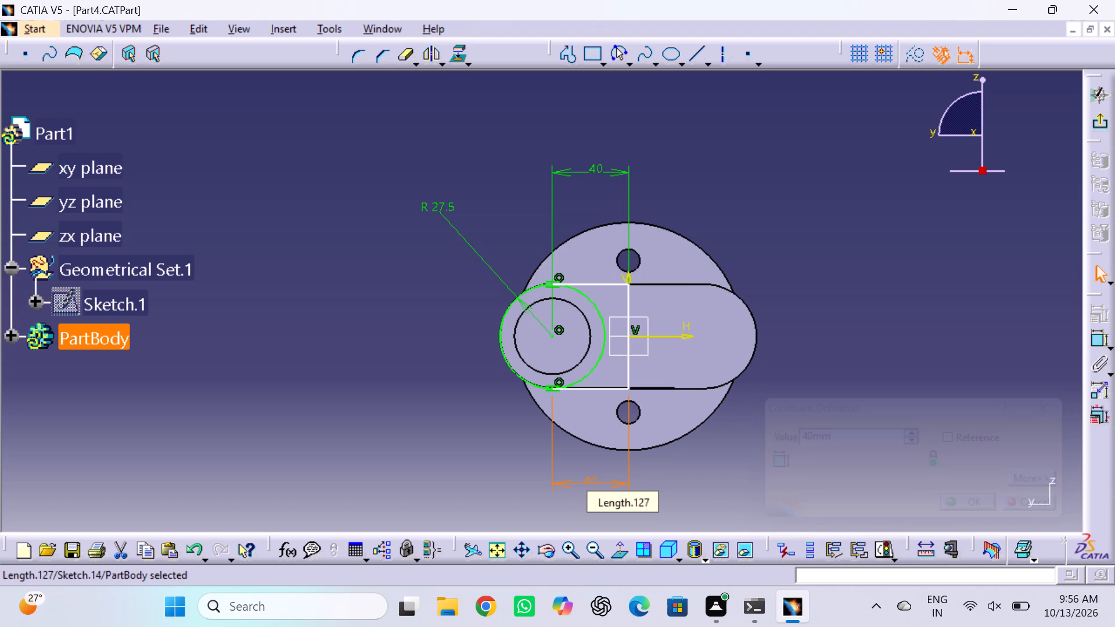
Draw a three-point arc between the free ends of the two horizontal lines, bulging away from the circle and passing through the horizontal axis.
left_click(621, 49)
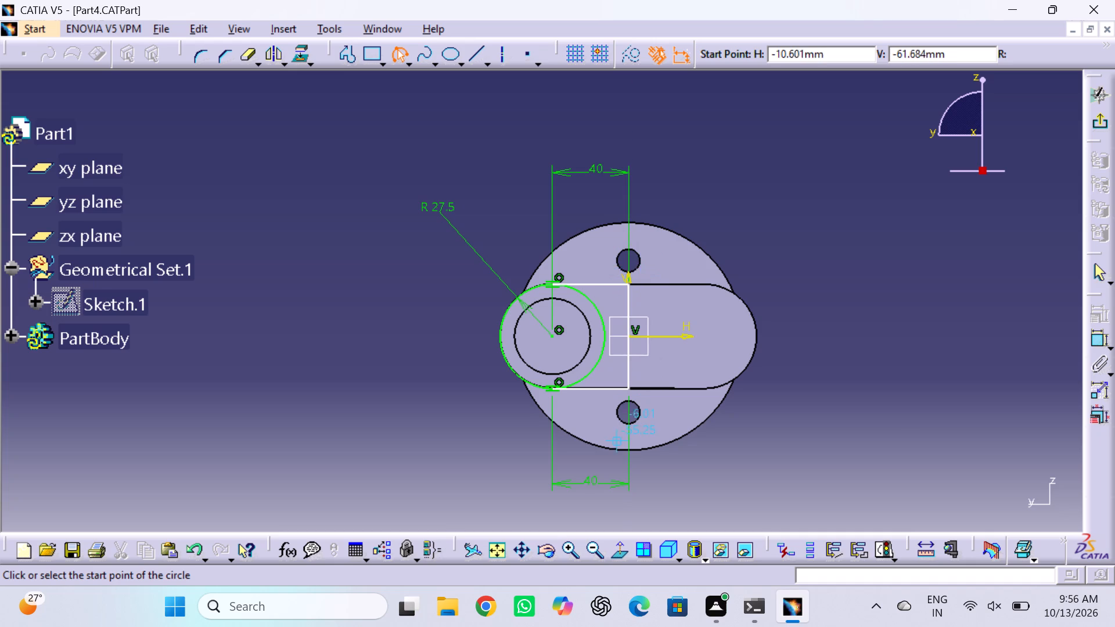
left_click(570, 546)
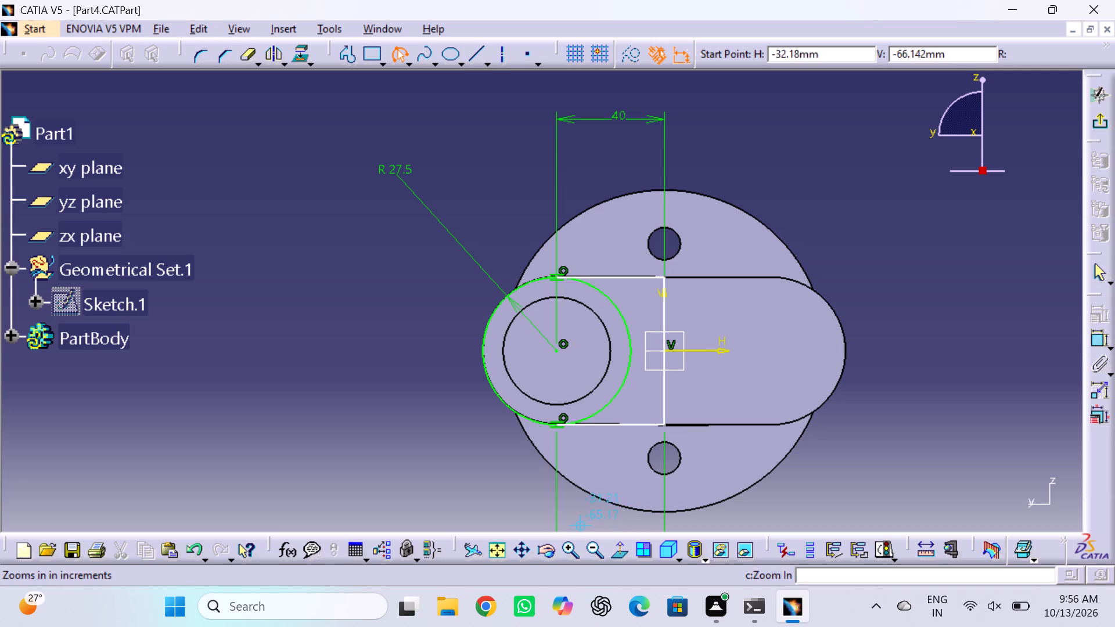
left_click(664, 277)
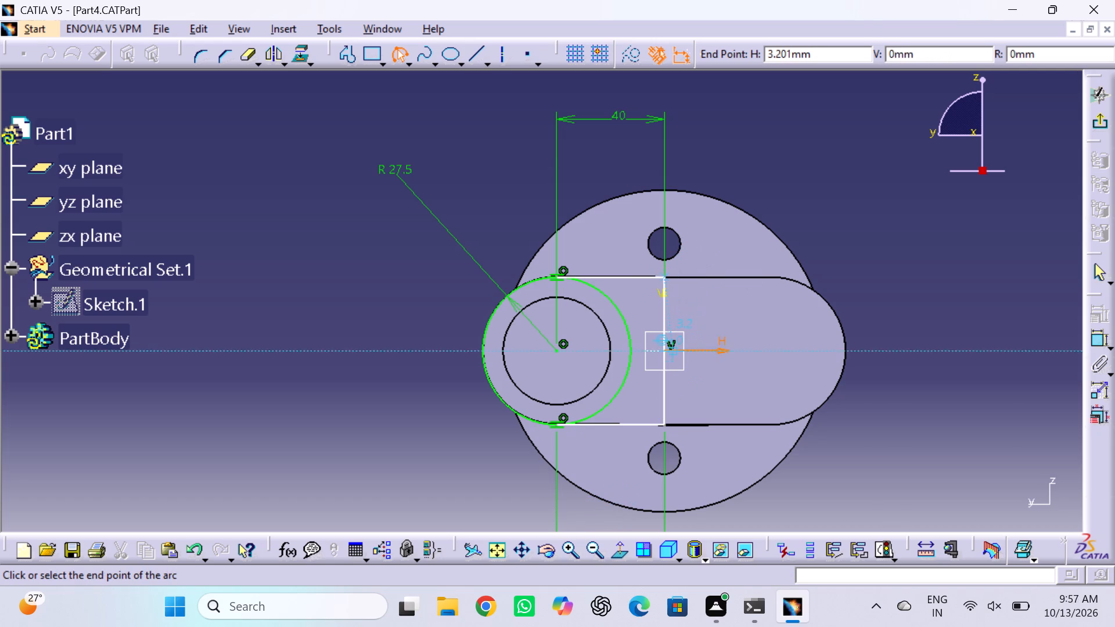
left_click(661, 423)
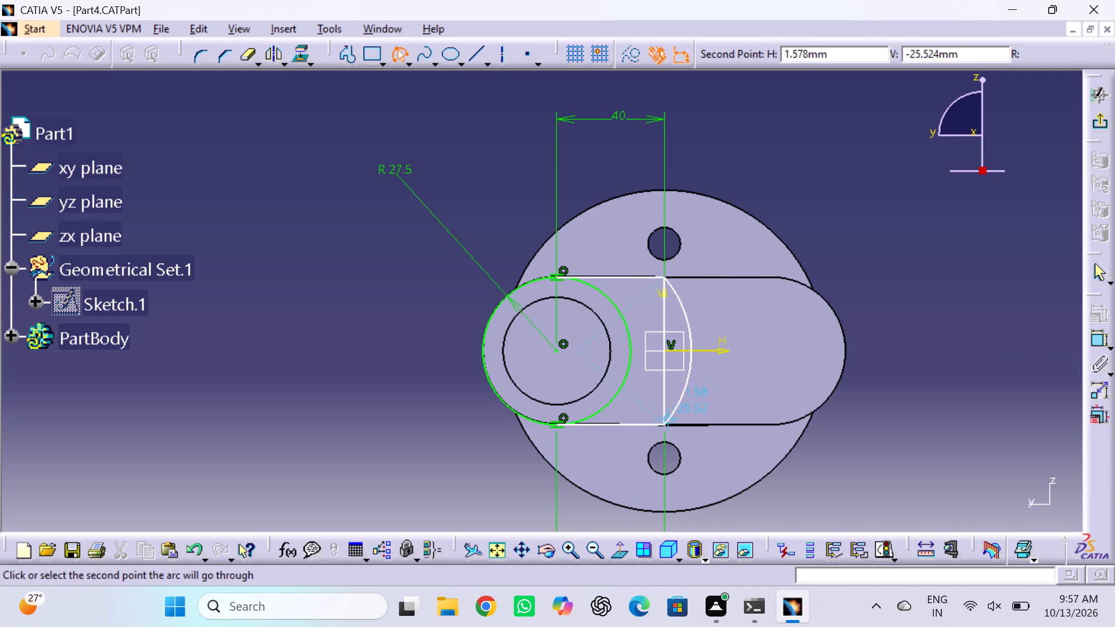
left_click(739, 348)
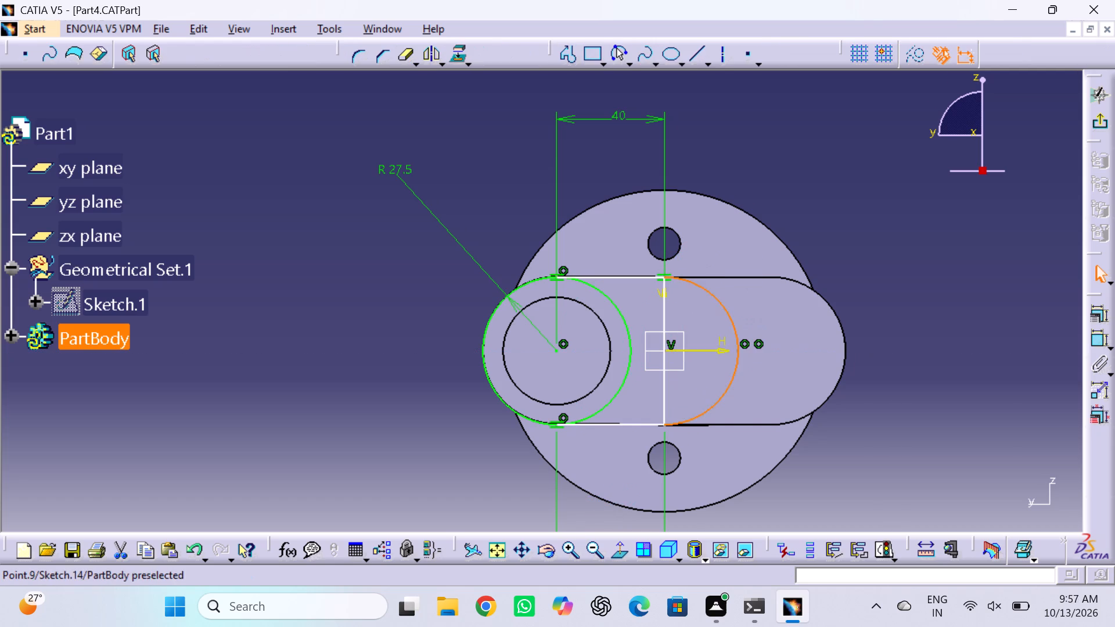
left_click(901, 236)
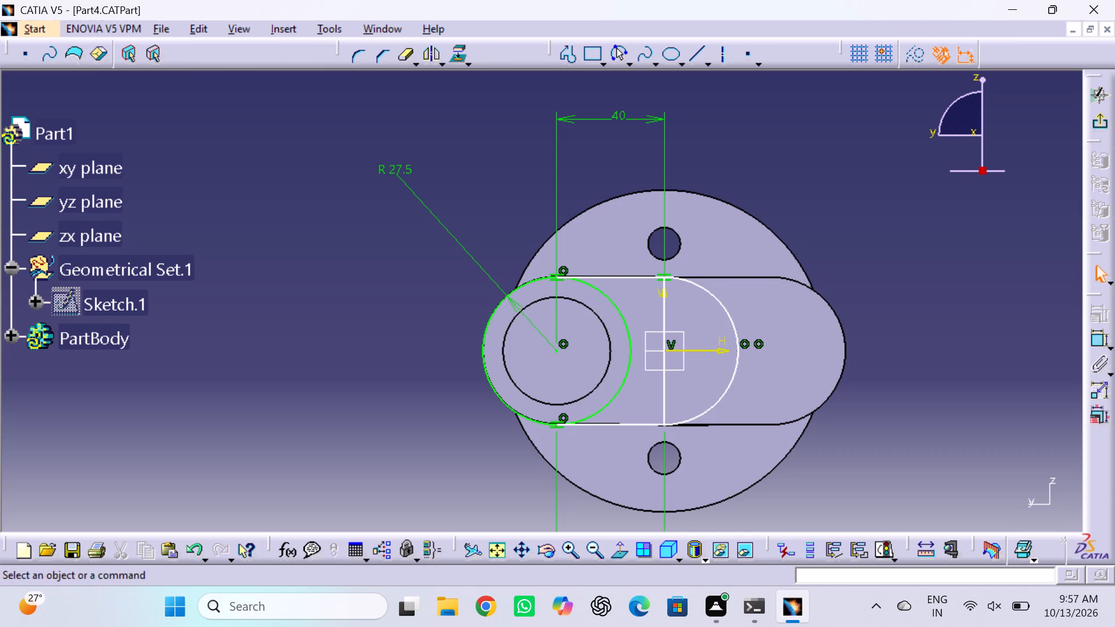
Apply a tangency constraint between the web sketch's three-point arc and the lower horizontal line.
left_click(721, 397)
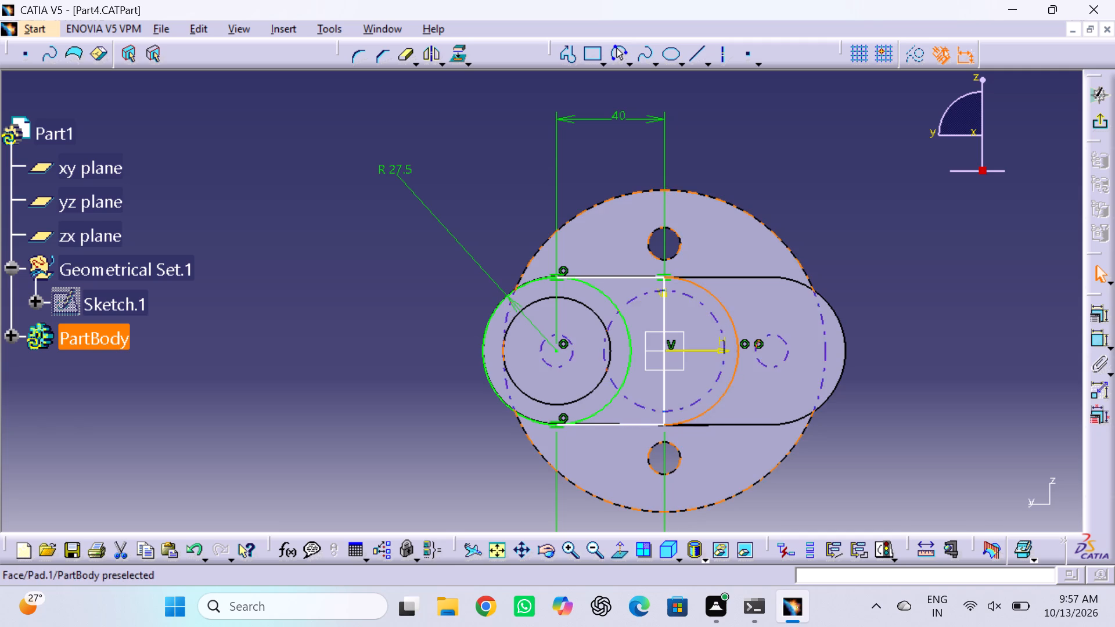
left_click(639, 424, "ctrl")
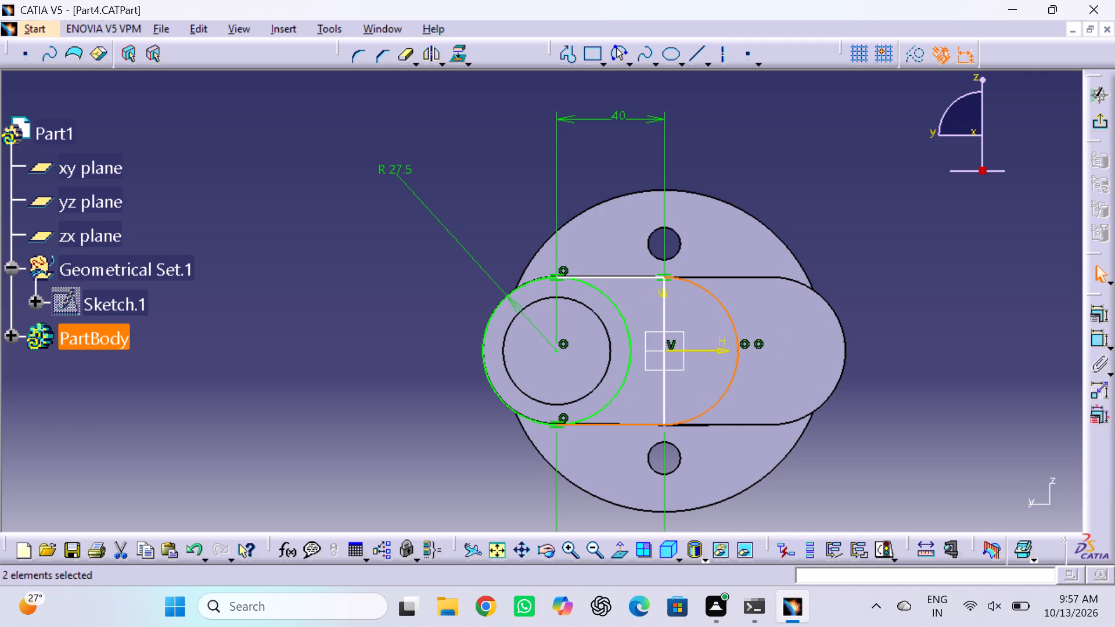
left_click(1104, 312)
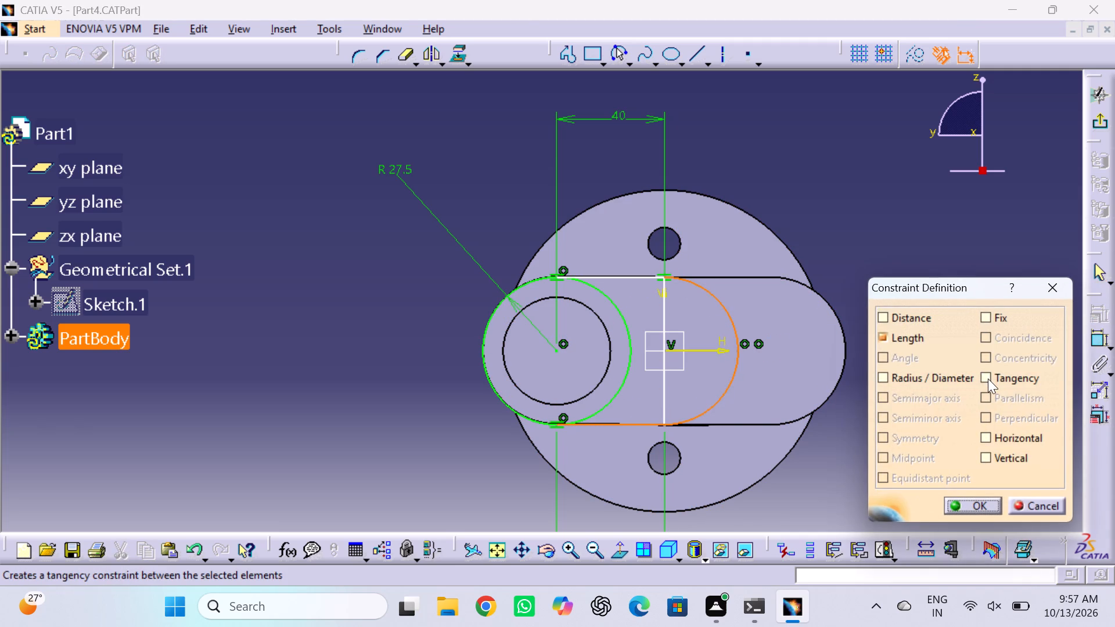
left_click(988, 379)
left_click(973, 503)
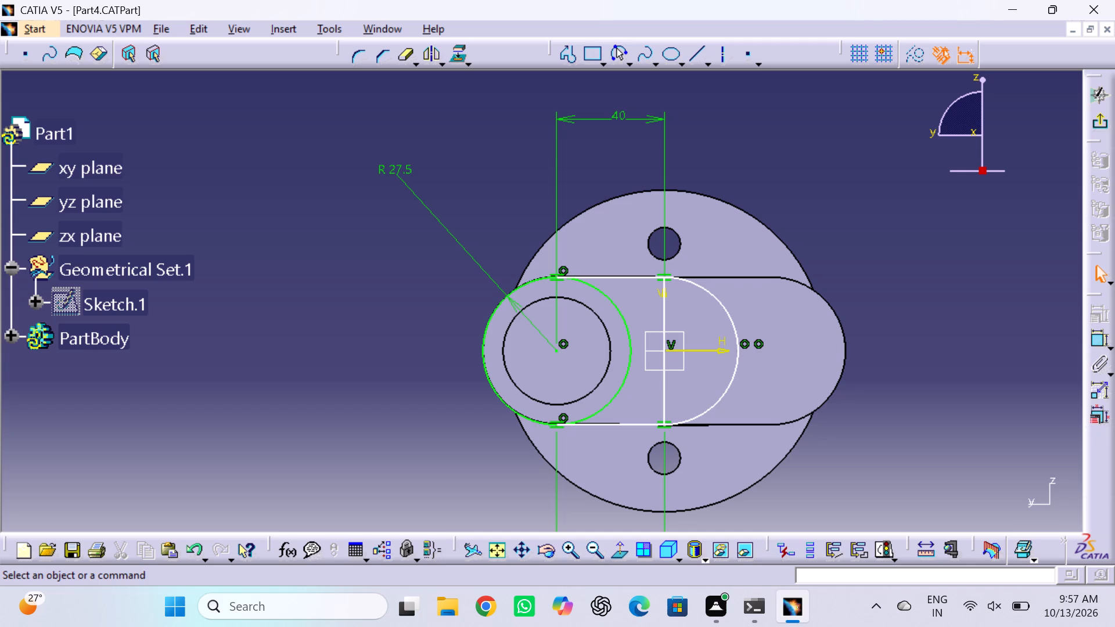
Quick-trim the circle's inner half and the vertical joining line to leave a closed slot outline, and exit the sketch.
double_click(404, 59)
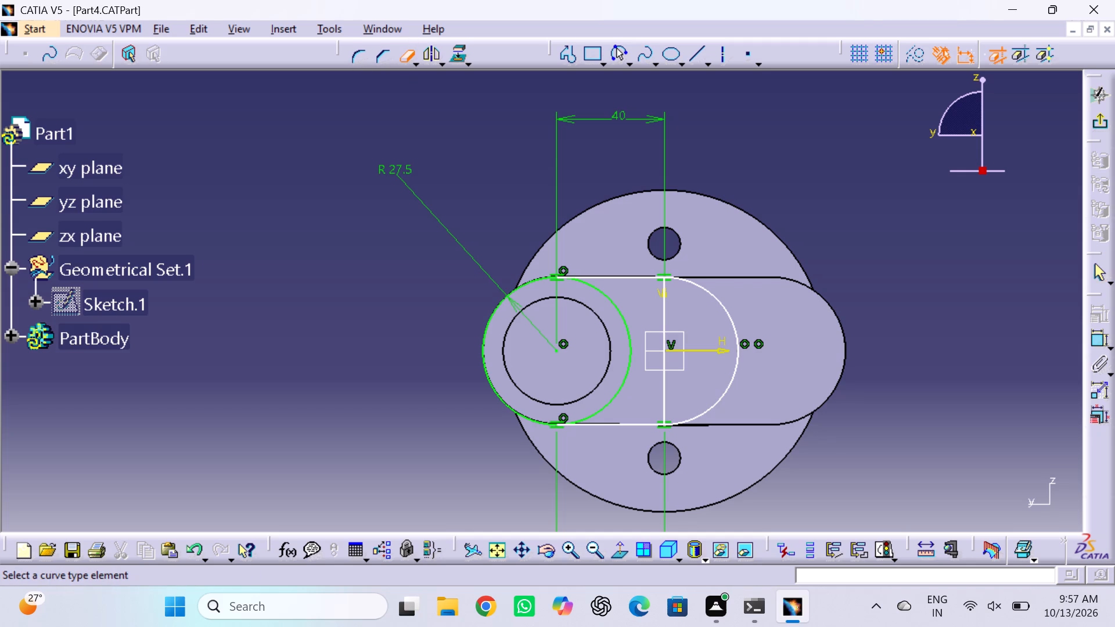
left_click(614, 304)
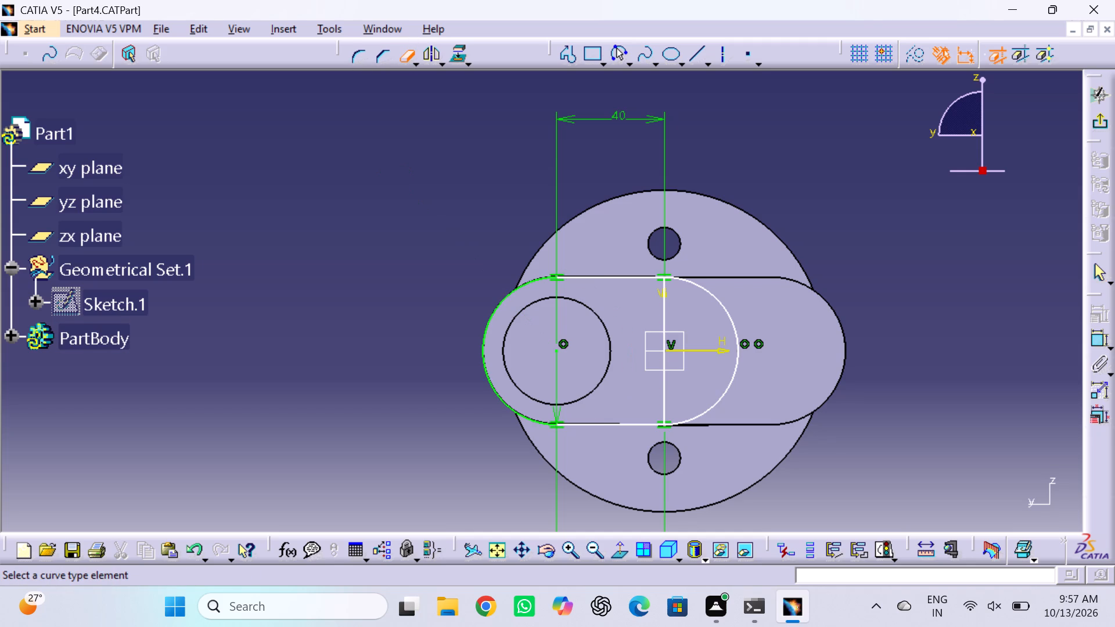
left_click(665, 313)
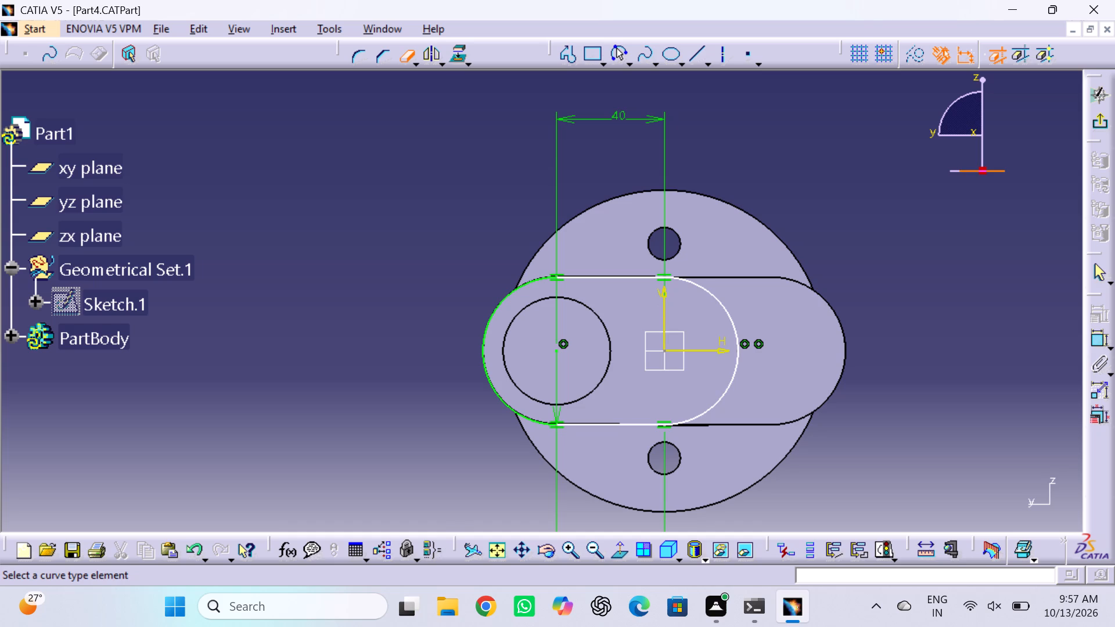
left_click(1100, 121)
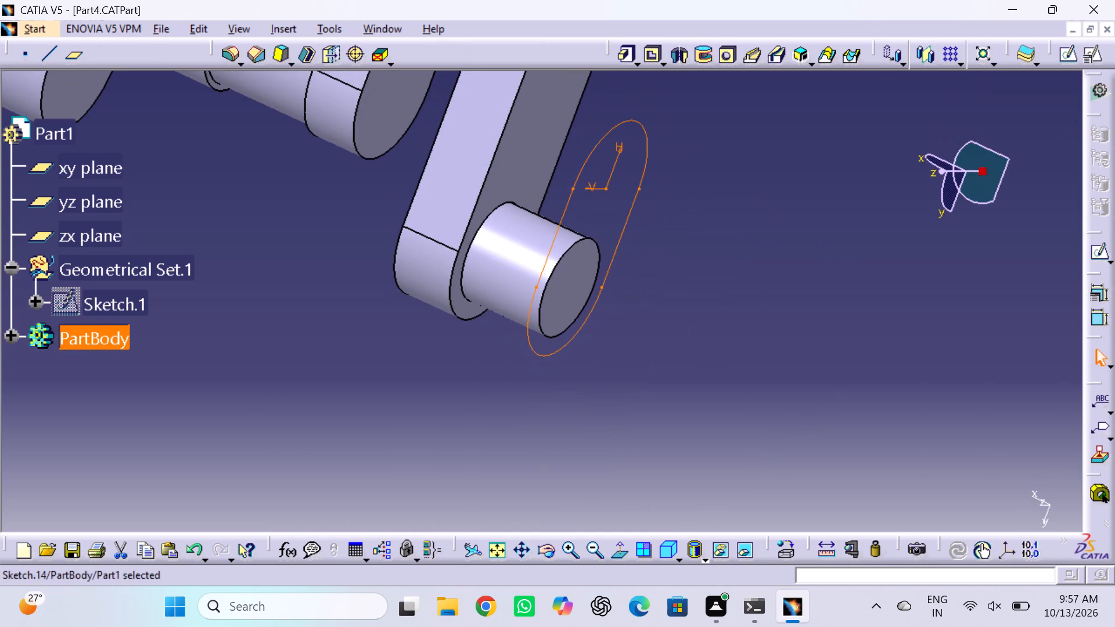
Pad the slot-shaped web sketch by 22 mm outward from the journal's end face.
left_click(808, 178)
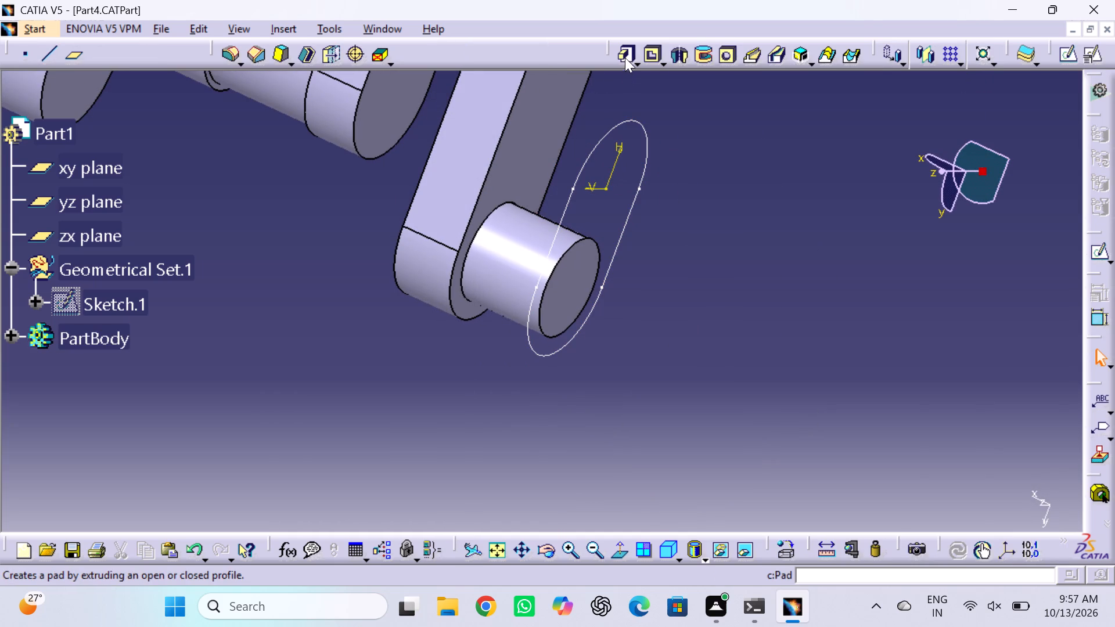
left_click(625, 57)
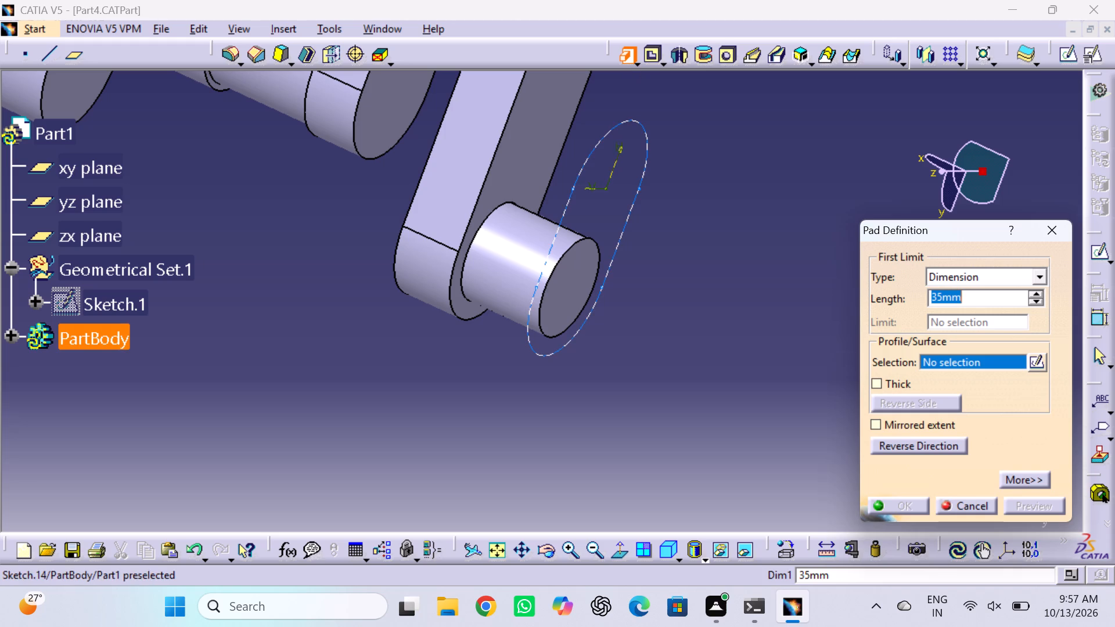
left_click(636, 127)
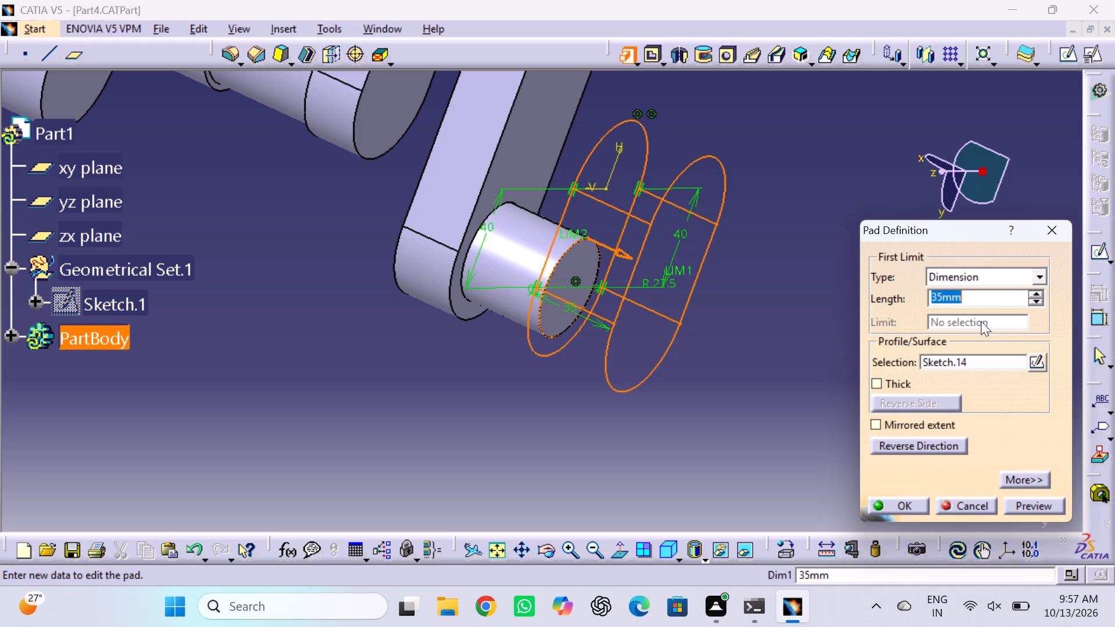
double_click(992, 304)
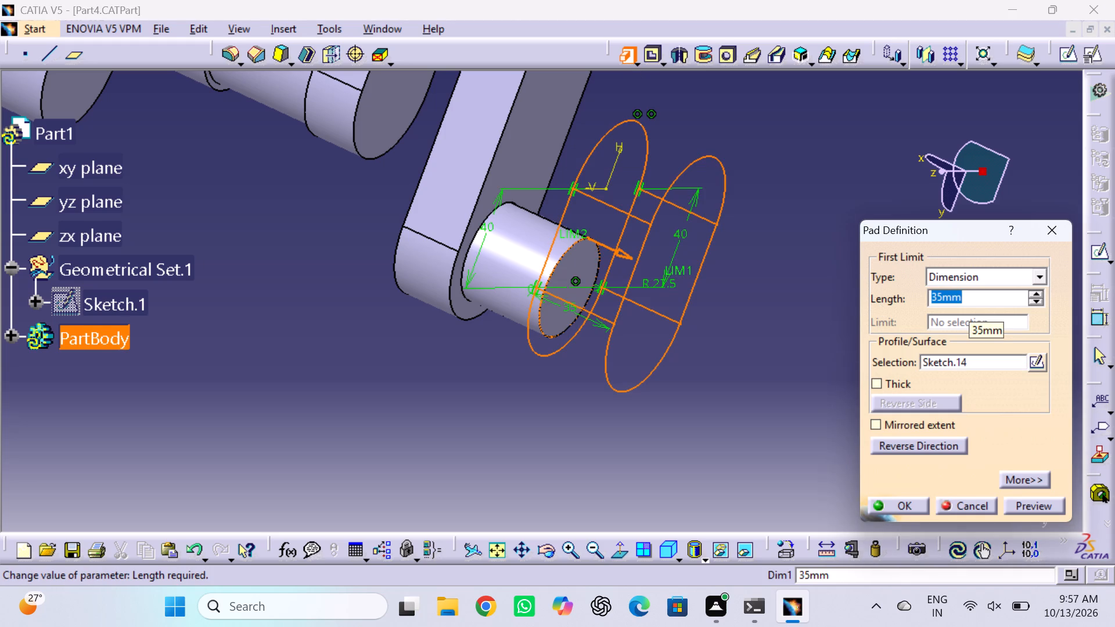
type("22")
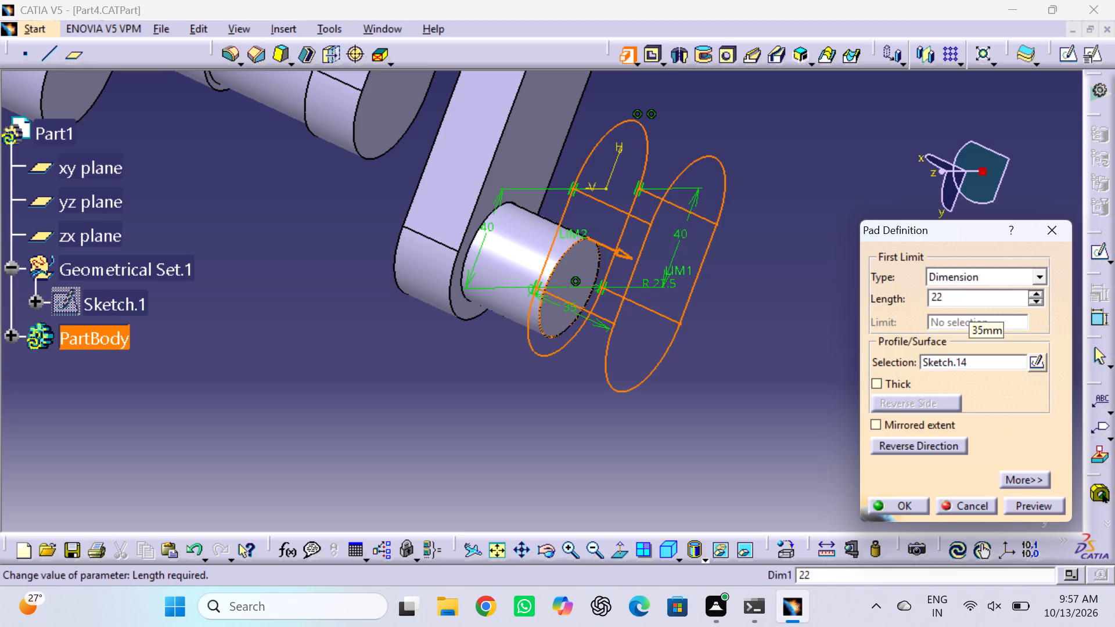
key("Return")
left_click(980, 291)
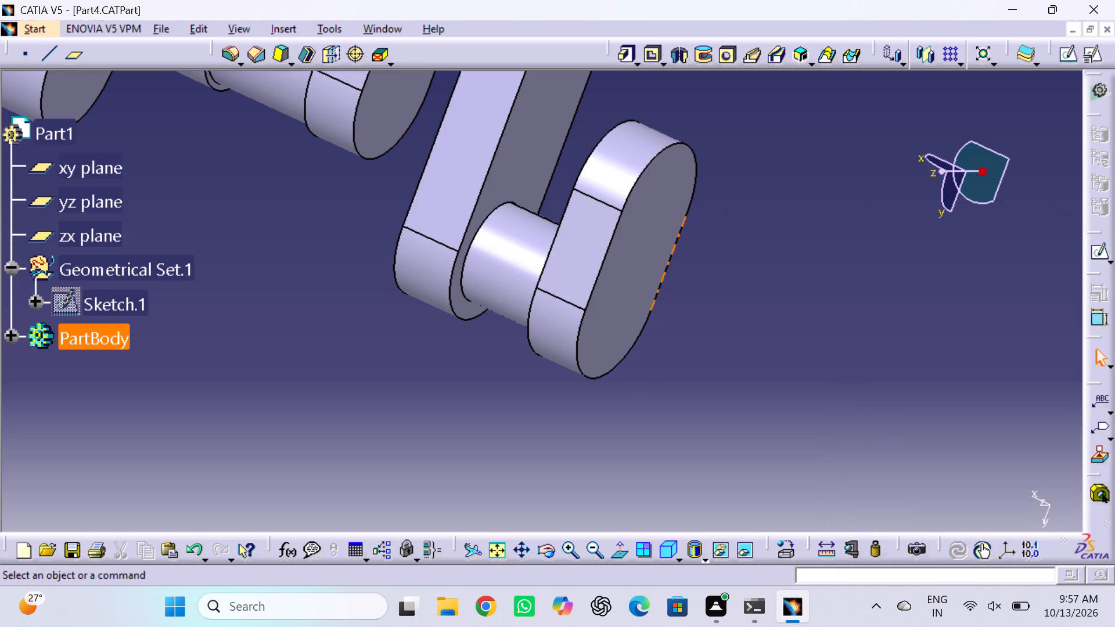
Reopen the new web pad's definition to check its length.
double_click(639, 266)
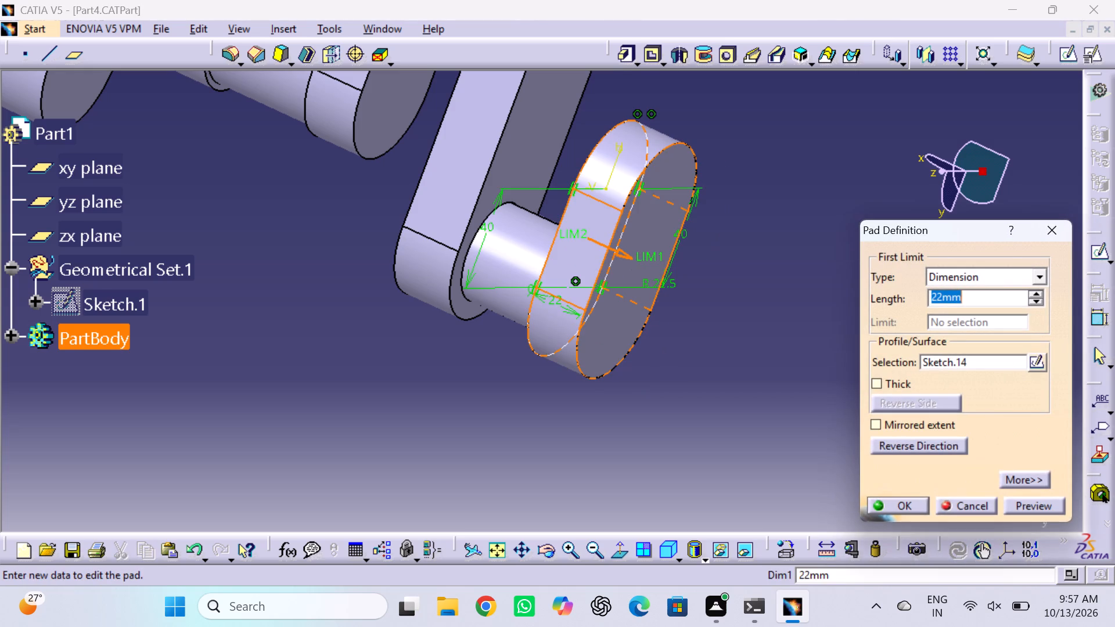
left_click(891, 500)
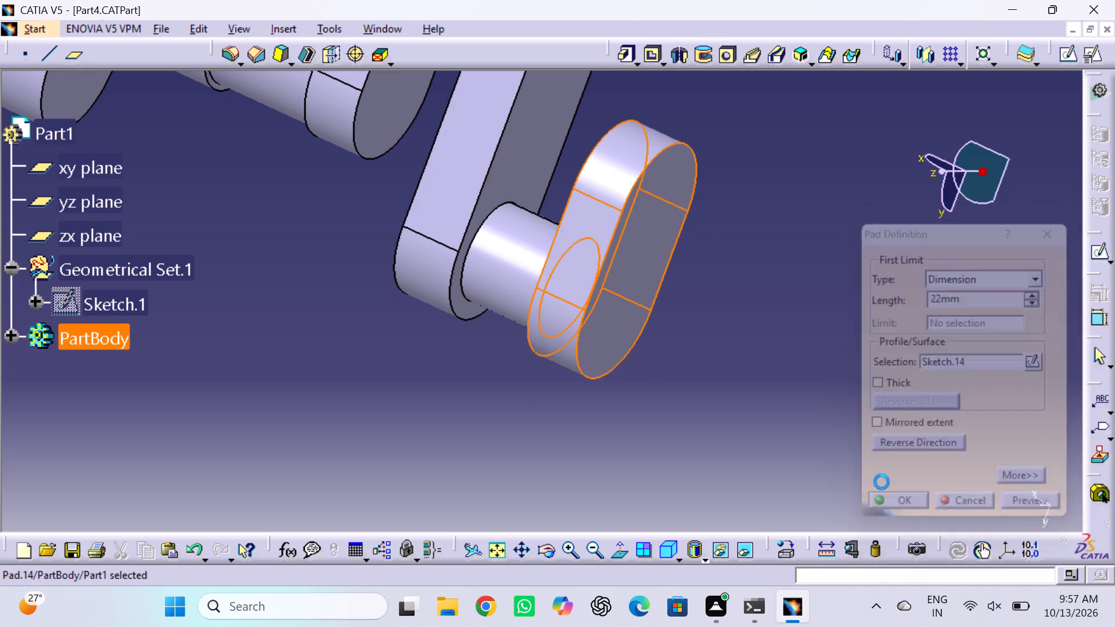
left_click(808, 370)
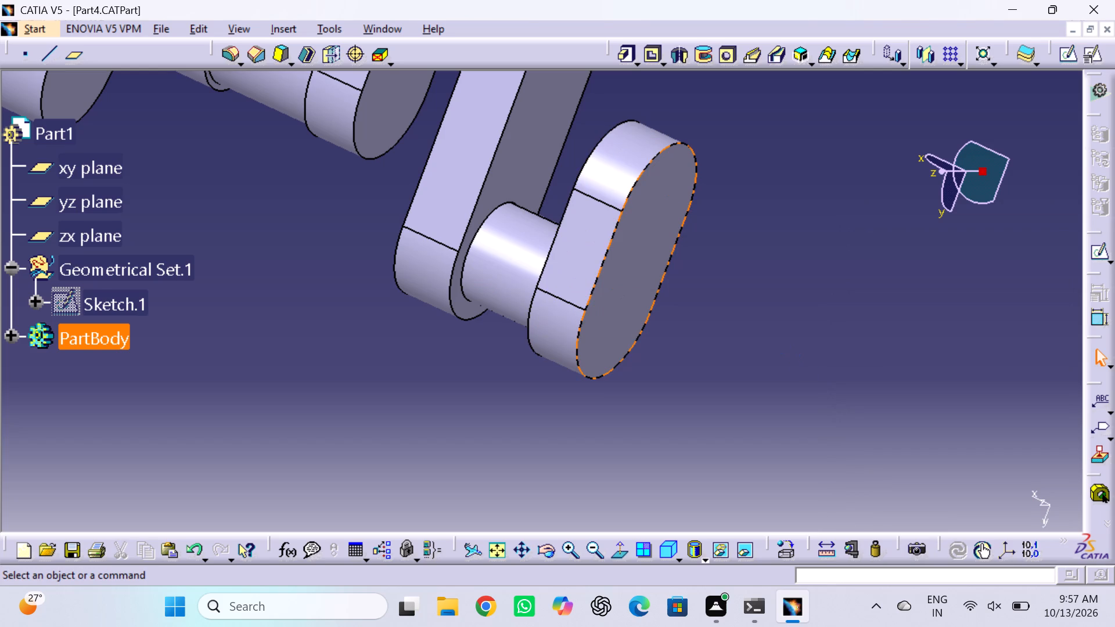
Start a sketch on the new web's outer face and draw a circle of about 20 mm radius centred on the origin.
left_click(639, 230)
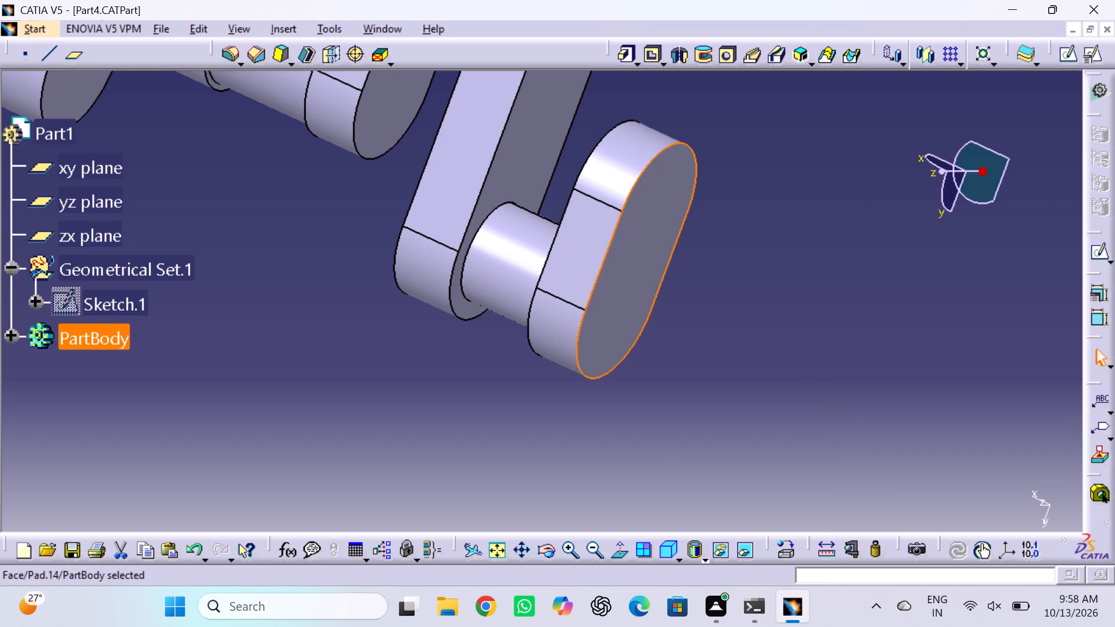
left_click(1070, 59)
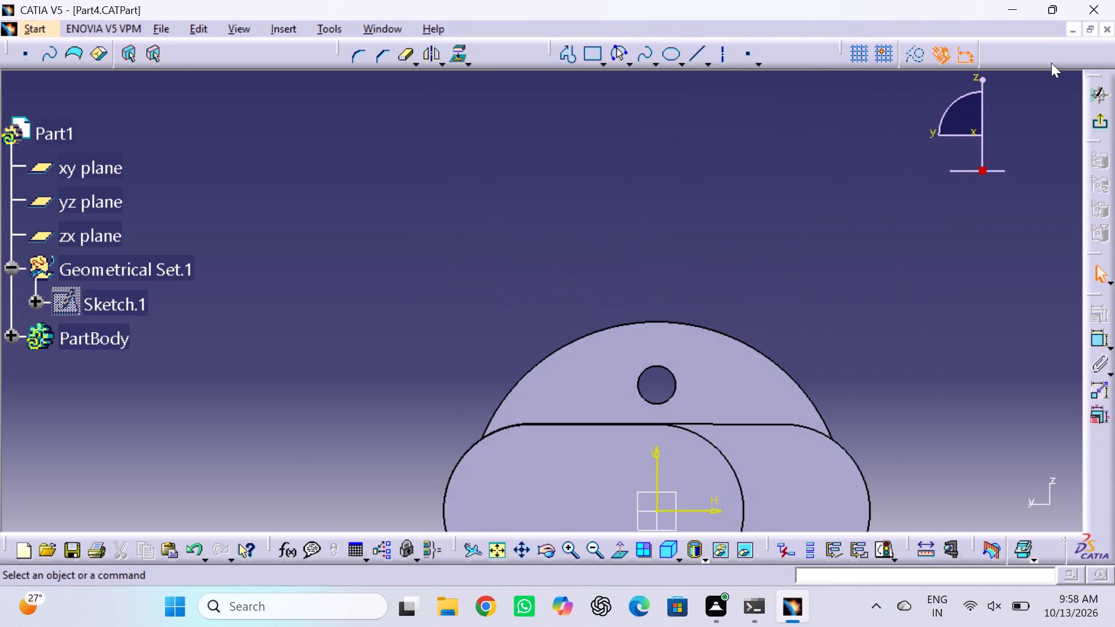
middle_click_drag(829, 284, 754, 116)
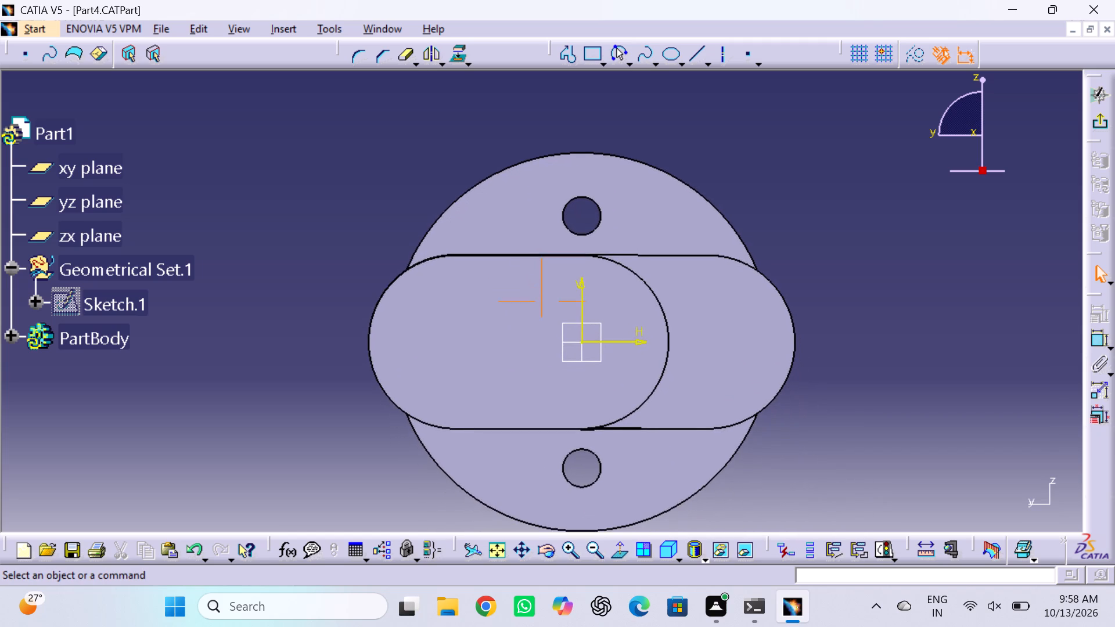
middle_click_drag(754, 116, 754, 114)
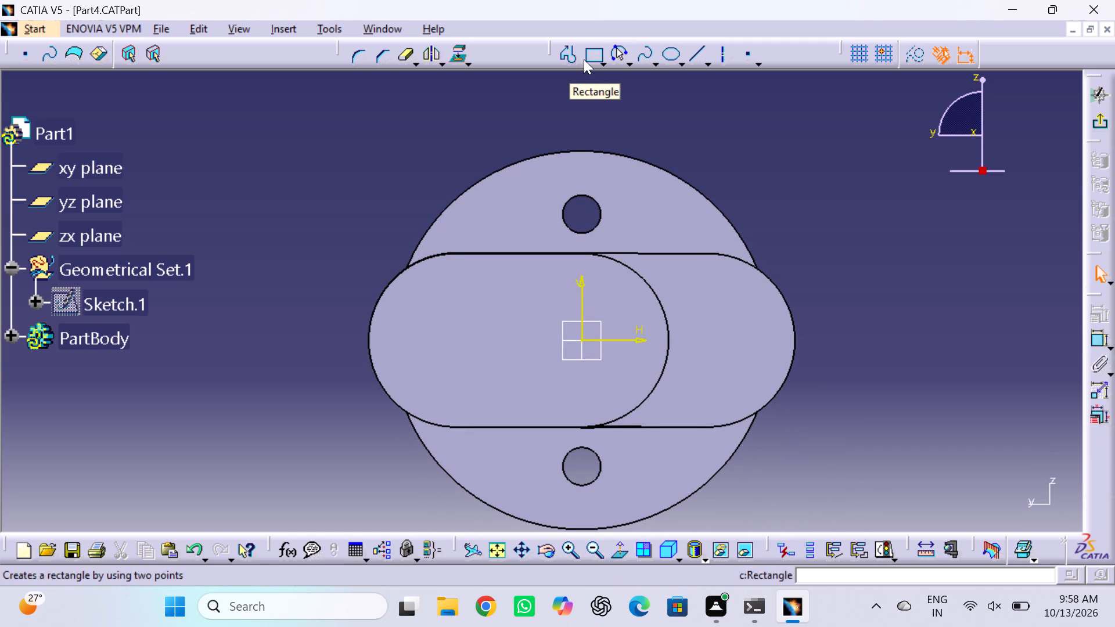
double_click(631, 54)
left_click(631, 62)
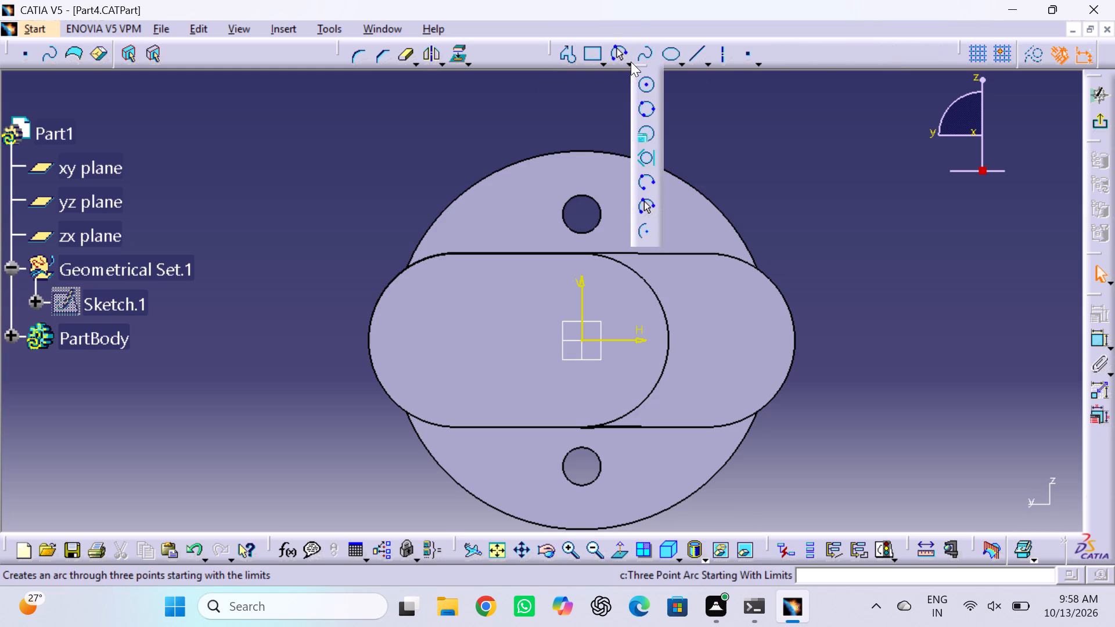
left_click(652, 84)
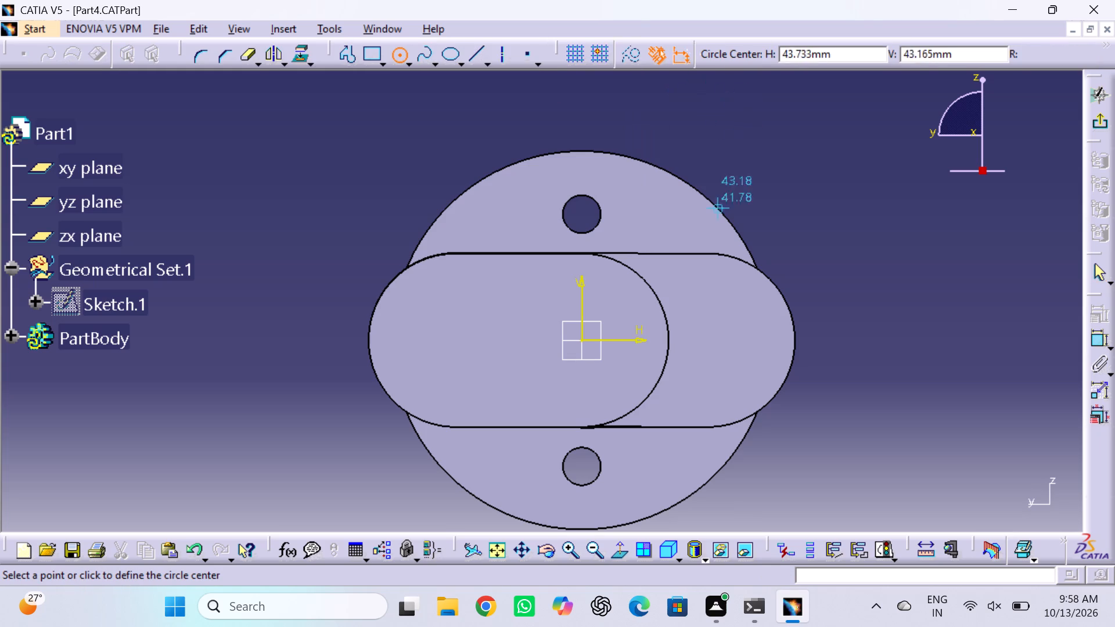
left_click(583, 340)
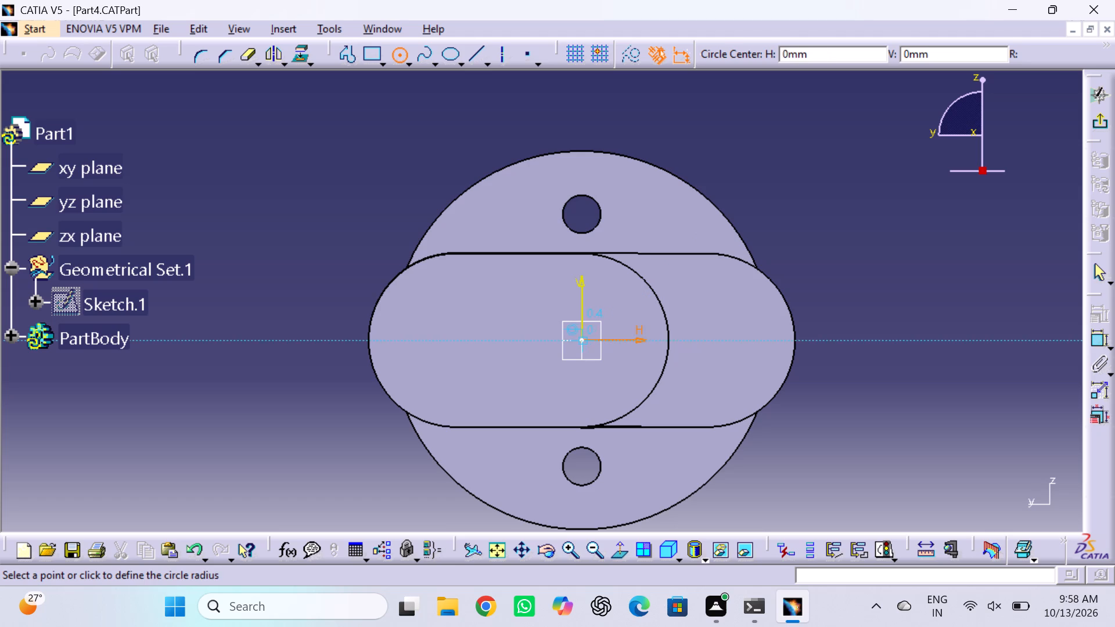
left_click(619, 392)
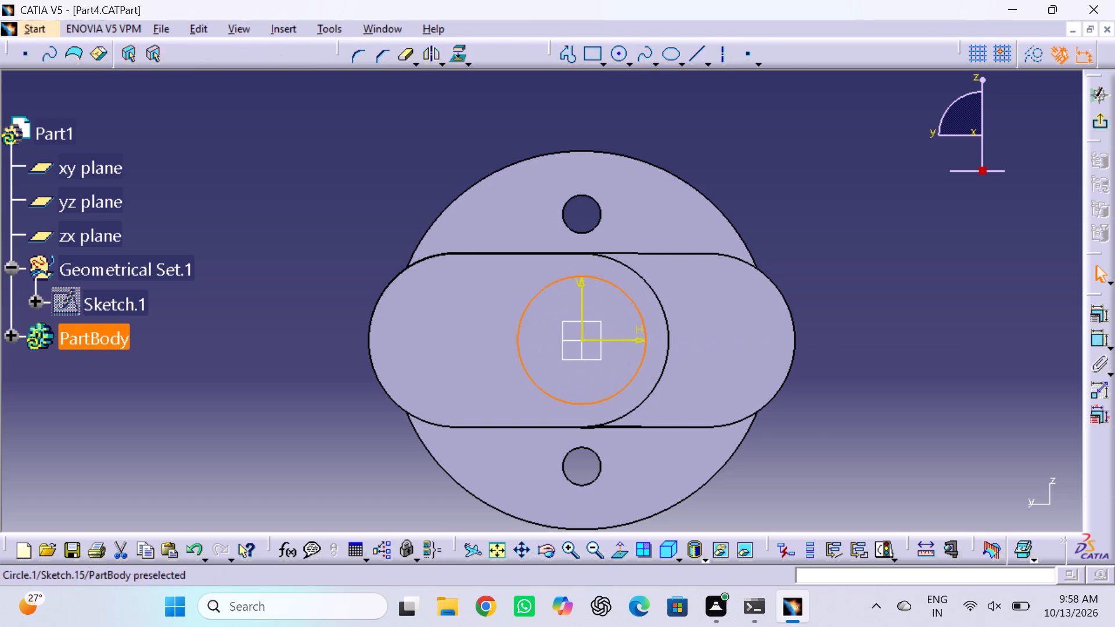
Dimension the circle's radius, set it to 22.5 mm, and exit the sketch.
left_click(1099, 343)
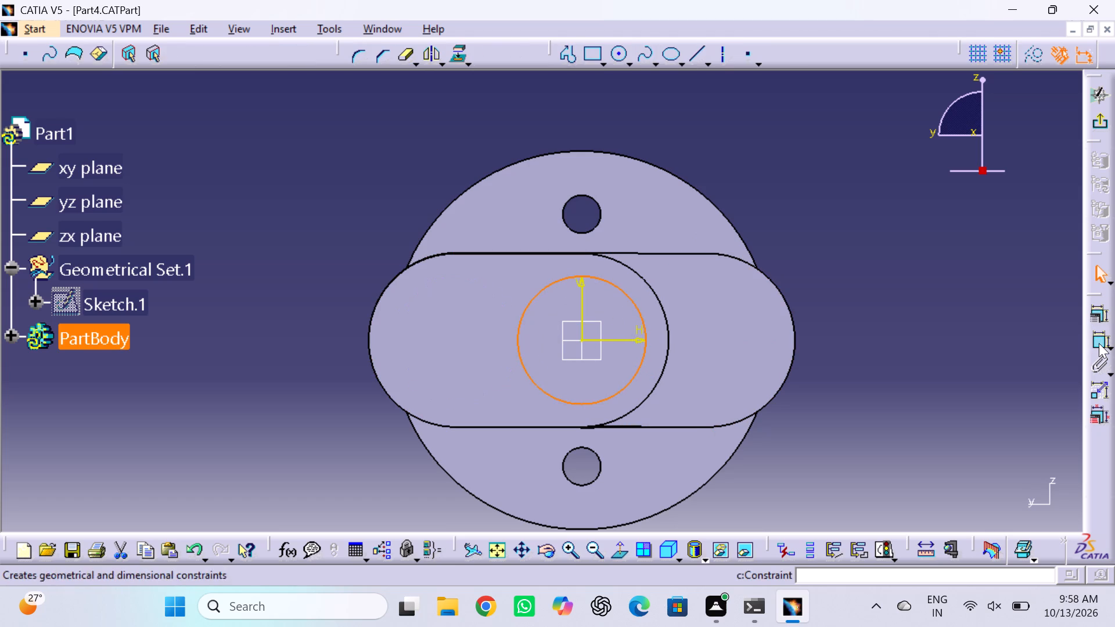
left_click(767, 181)
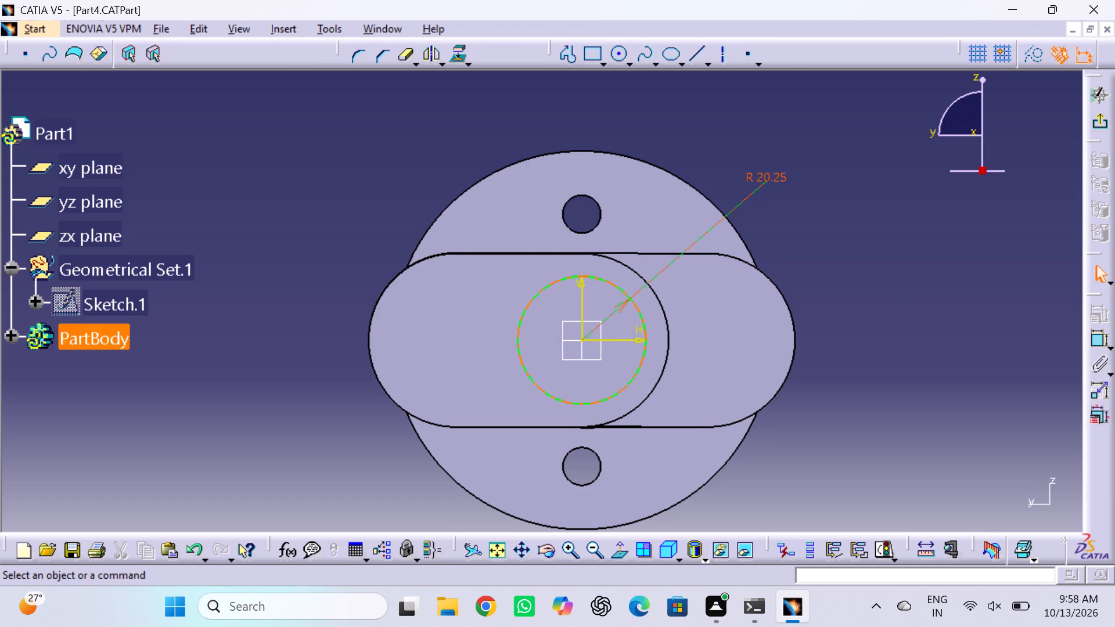
double_click(769, 175)
type("22")
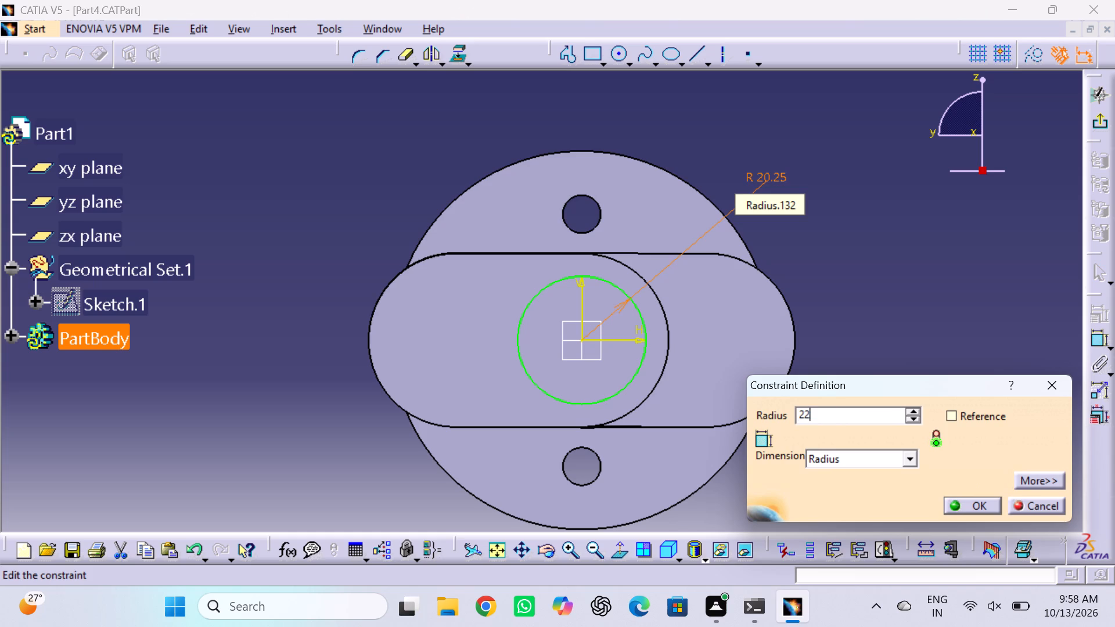
key("period")
key("5")
key("Return")
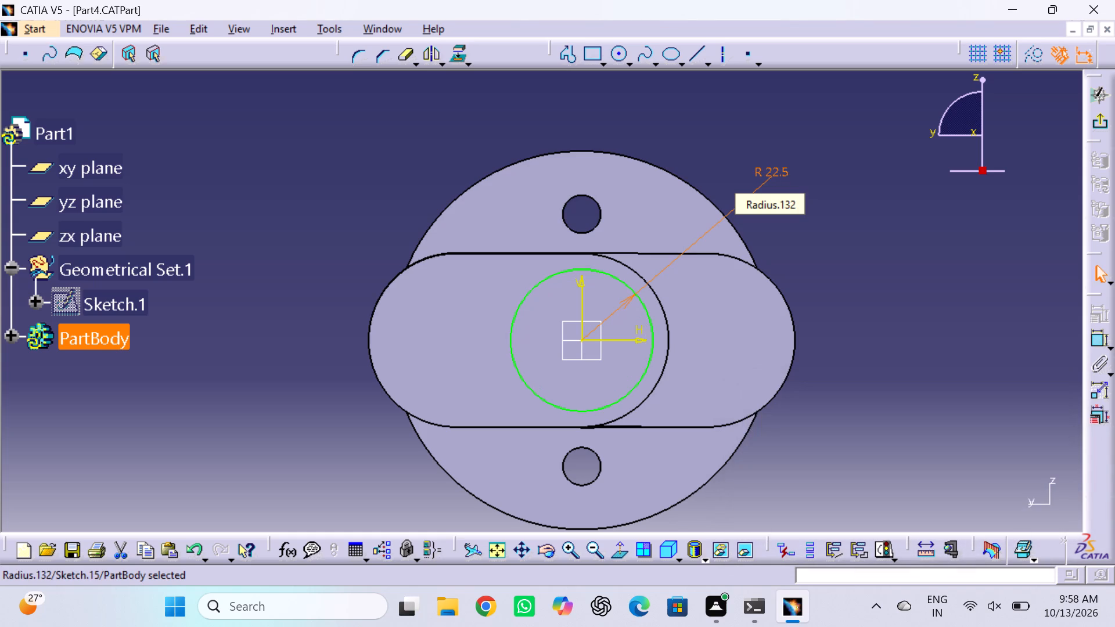
left_click(1098, 122)
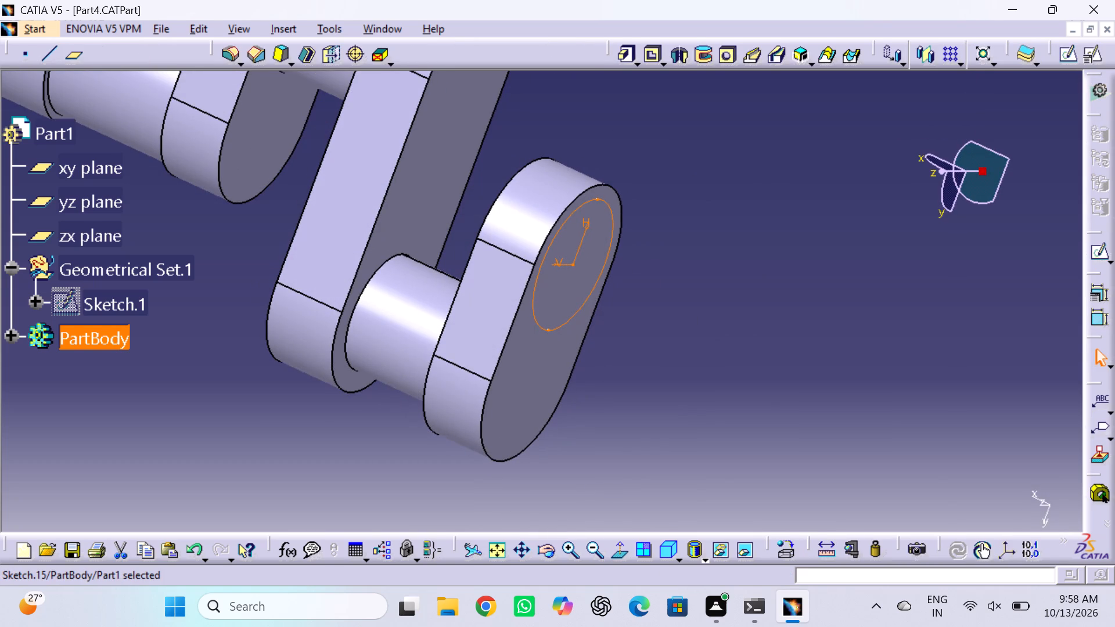
Pad the circle sketch by 45 mm outward from the web's face to form the end journal.
left_click(630, 55)
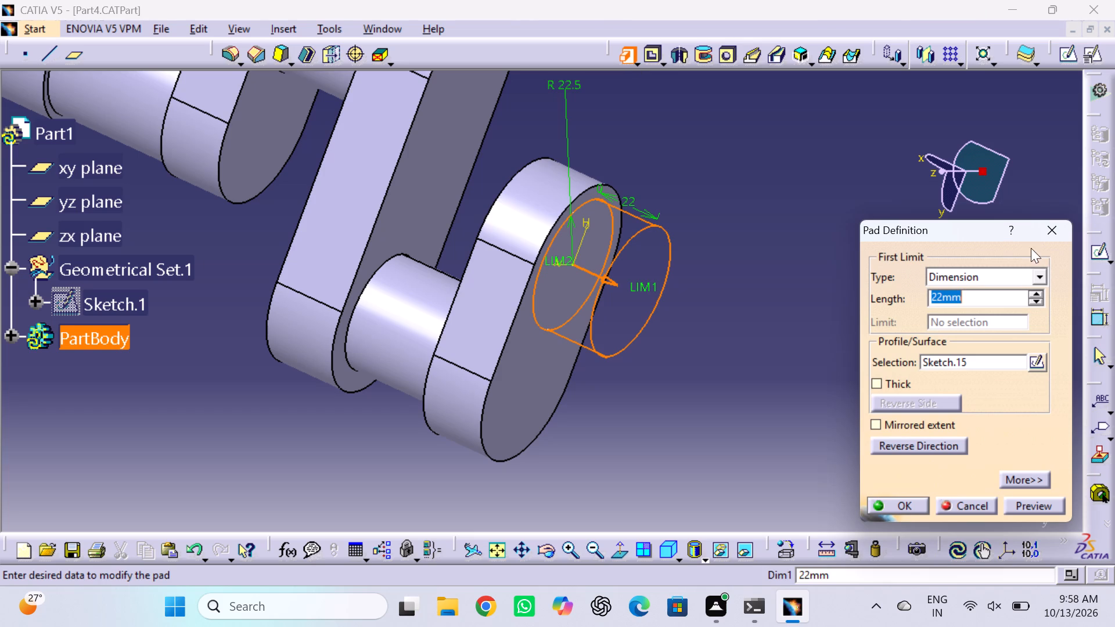
double_click(1006, 292)
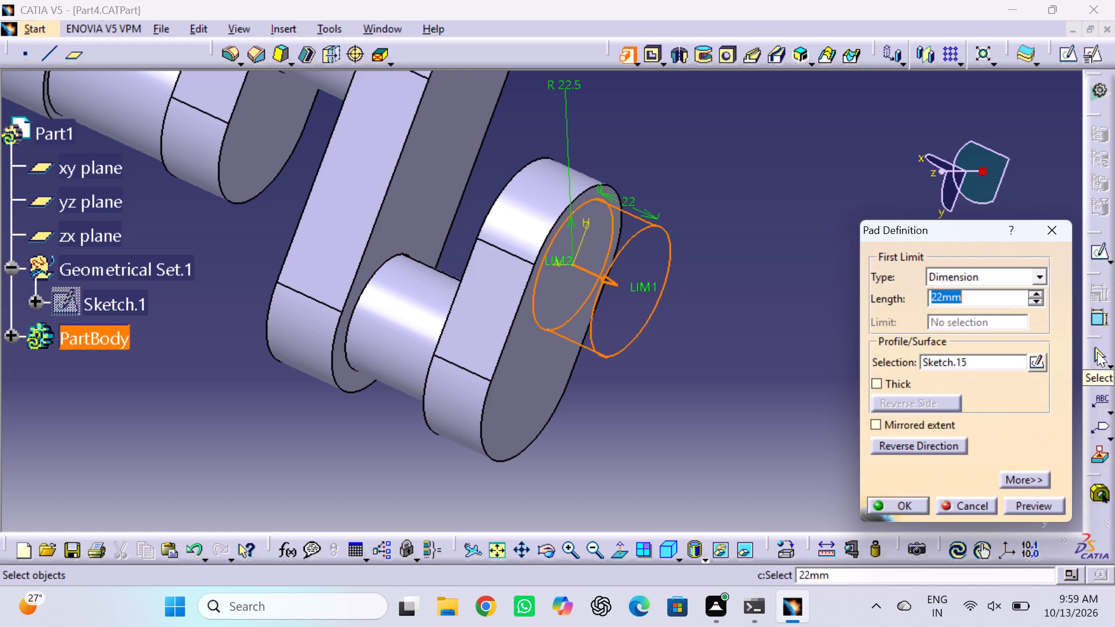
type("45")
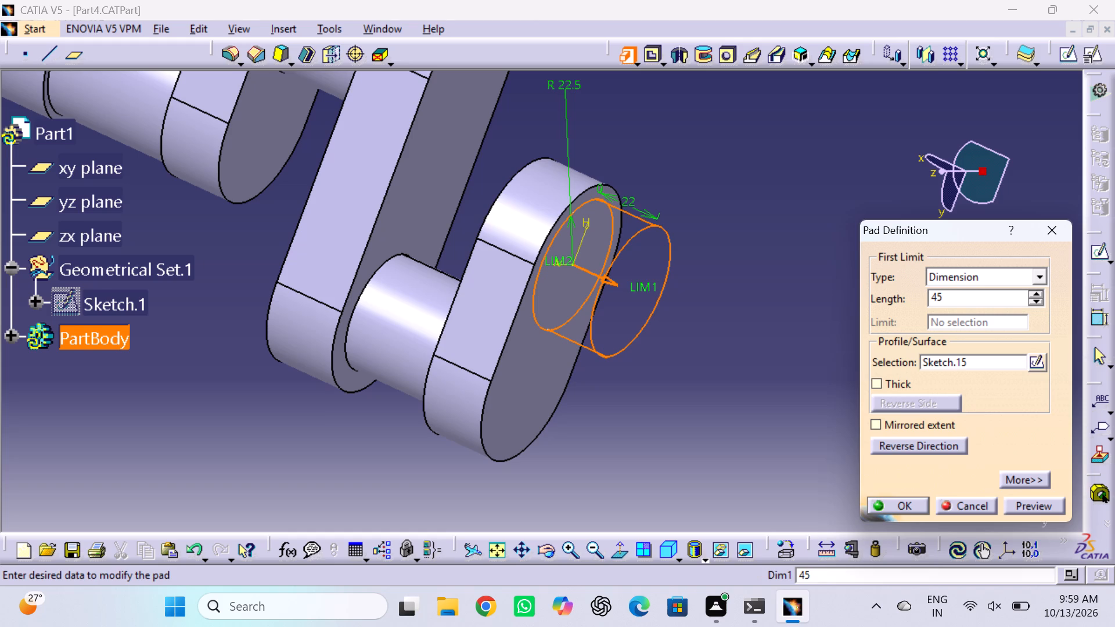
key("Return")
left_click(958, 325)
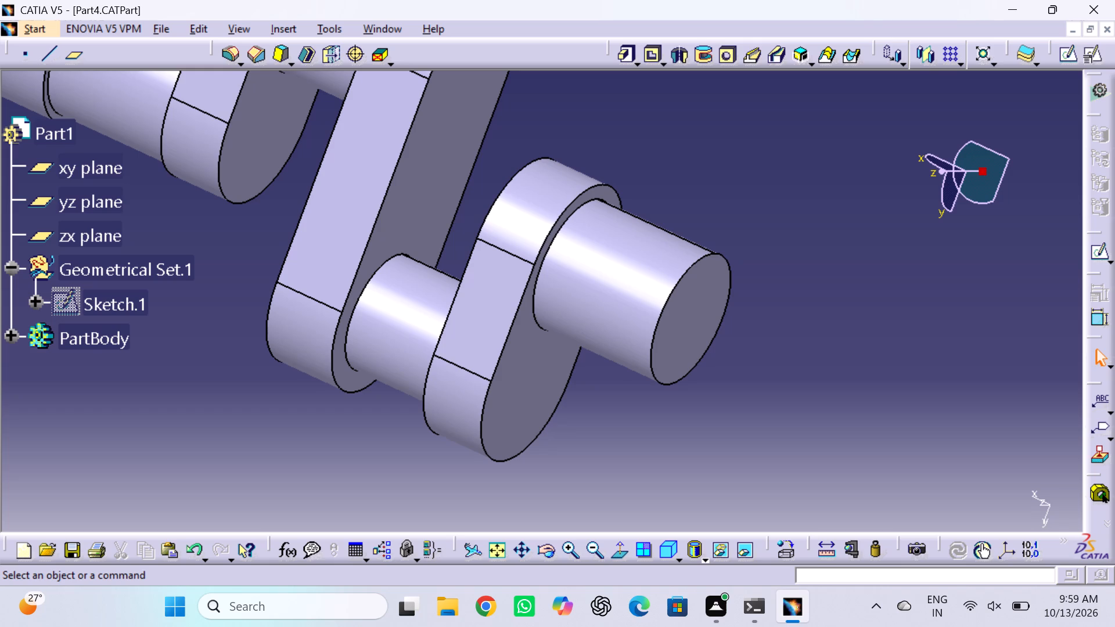
Start a sketch on the end journal's outer face and draw a circle of about 14.7 mm radius centred on the origin.
left_click(681, 316)
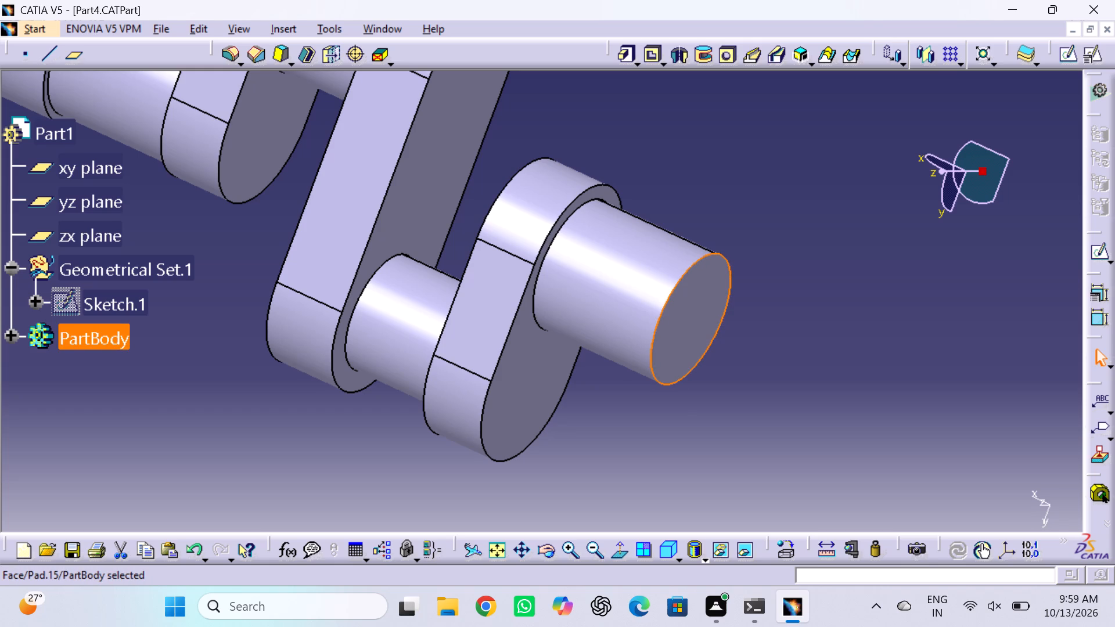
left_click(1069, 56)
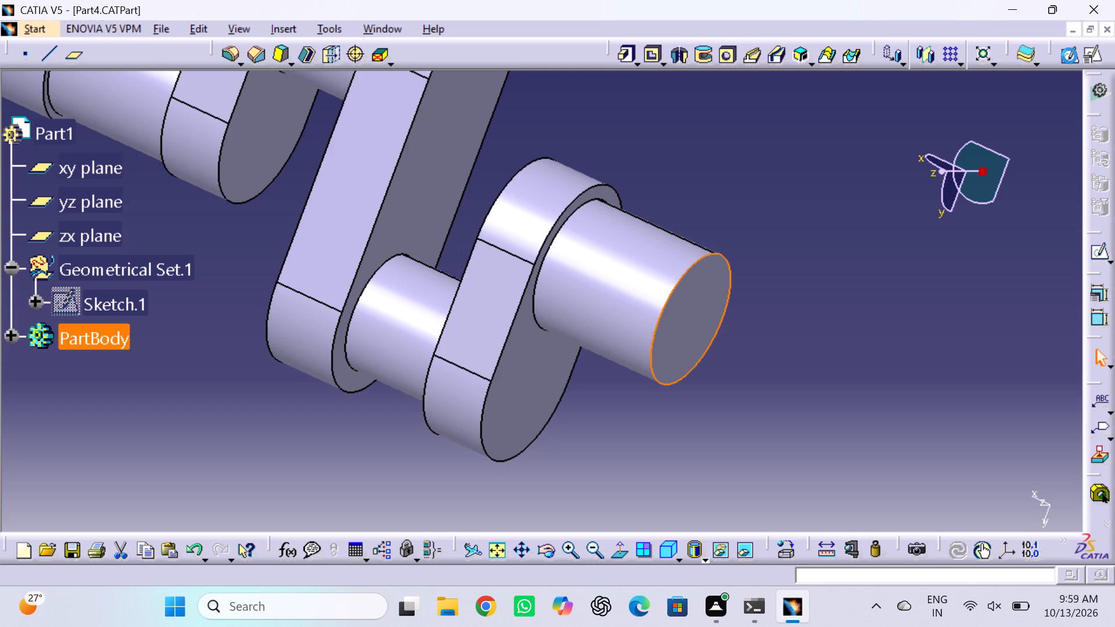
middle_click_drag(709, 301, 704, 283)
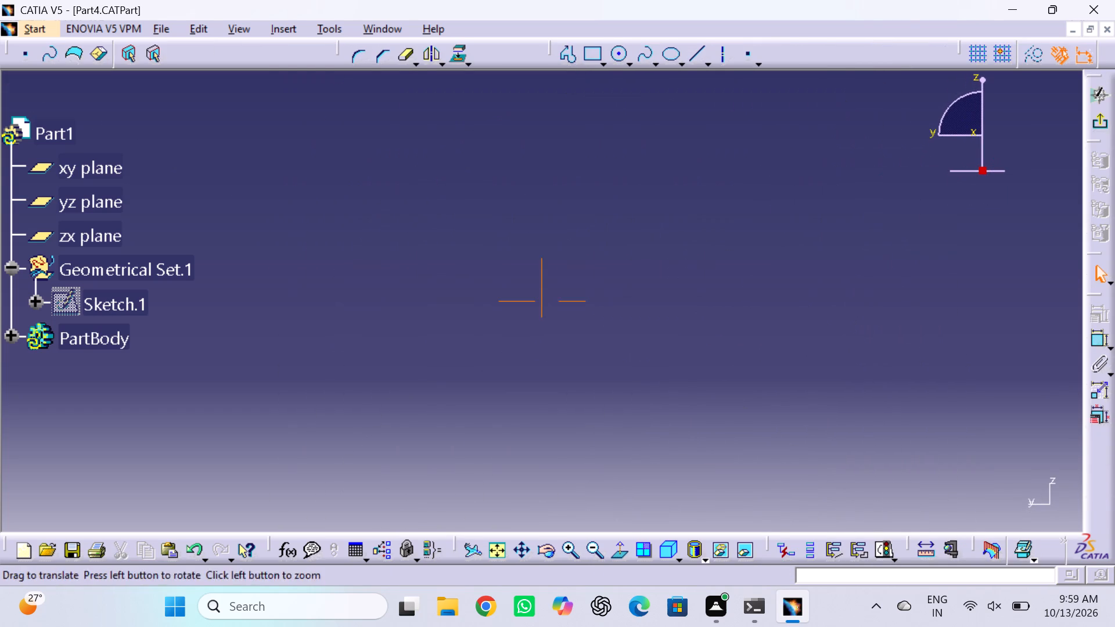
middle_click_drag(704, 283, 707, 138)
middle_click_drag(726, 324, 711, 138)
middle_click_drag(761, 299, 760, 227)
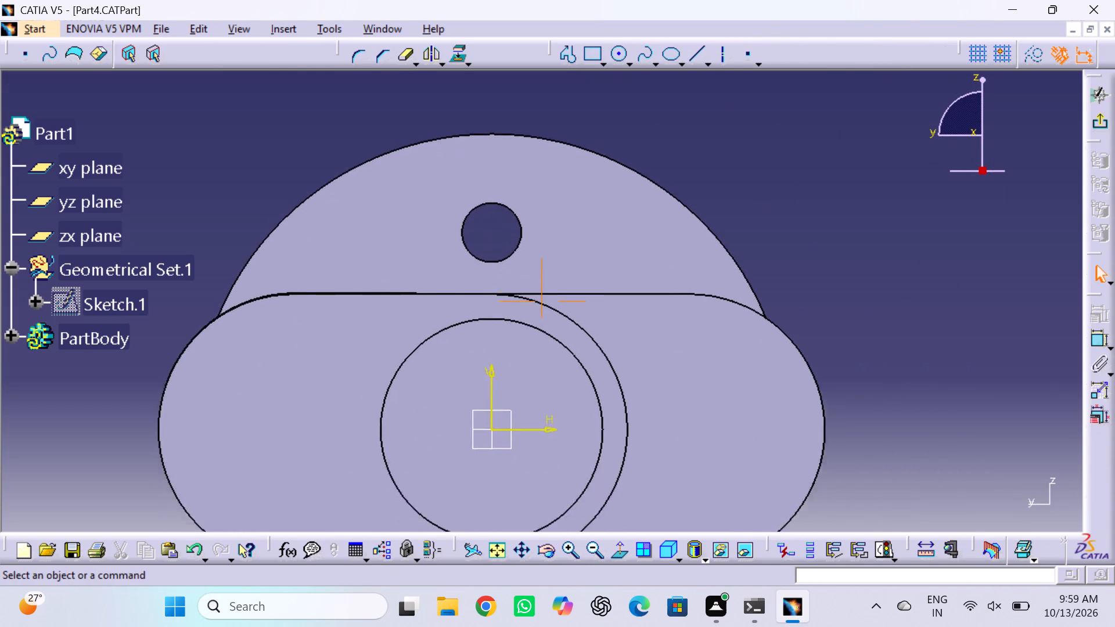
middle_click_drag(760, 227, 765, 188)
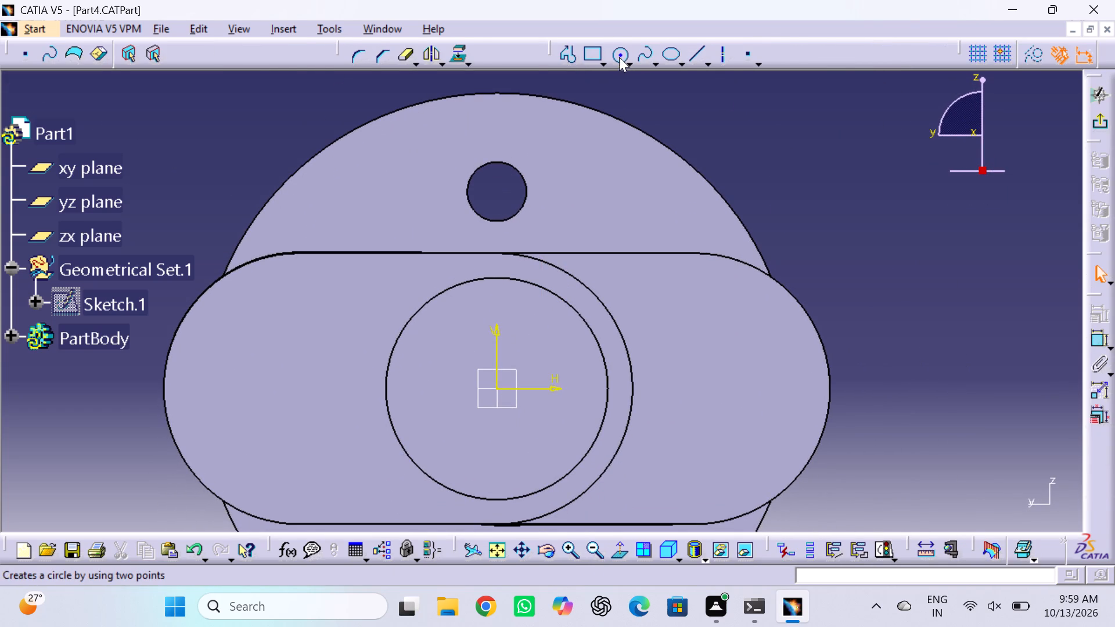
left_click(619, 57)
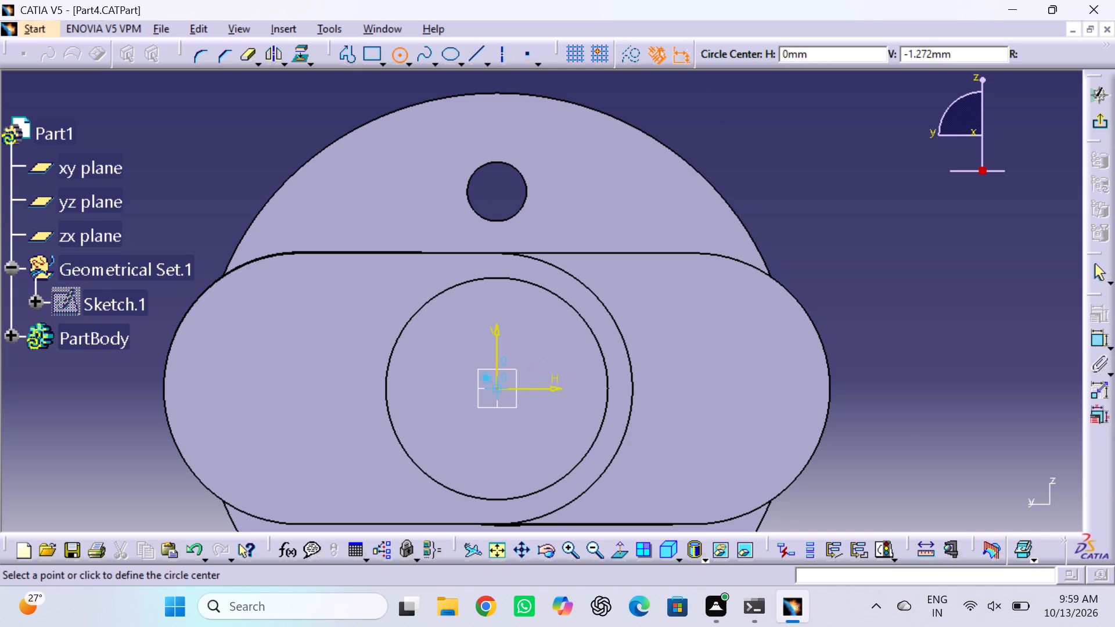
left_click(494, 390)
left_click(535, 452)
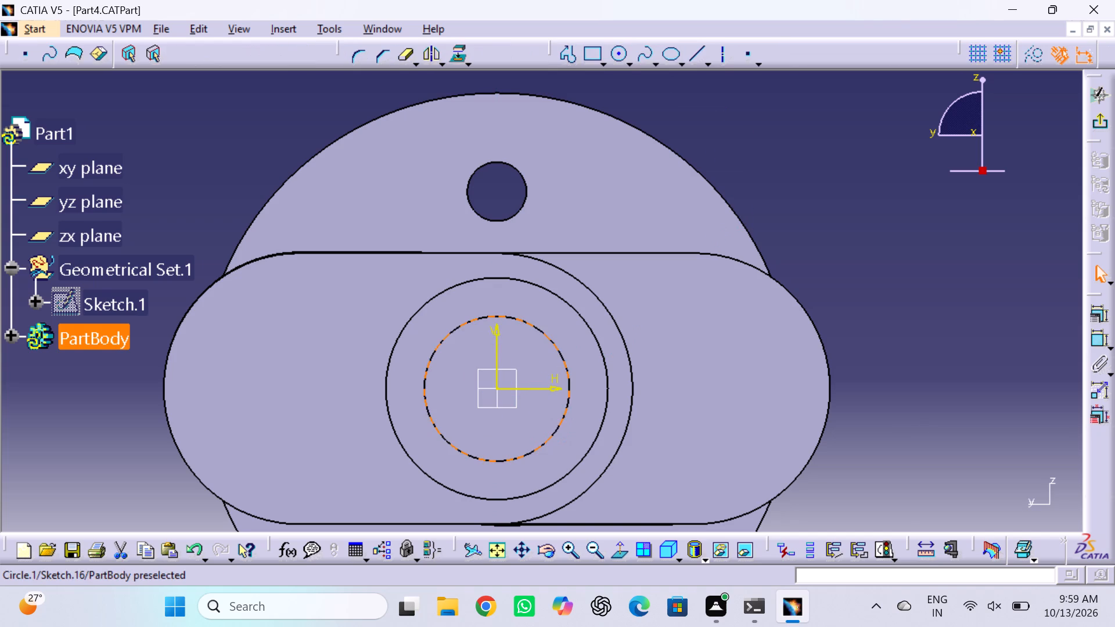
Dimension the circle, switch the constraint to diameter, set it to 50 mm, and exit the sketch.
left_click(1104, 337)
left_click(875, 218)
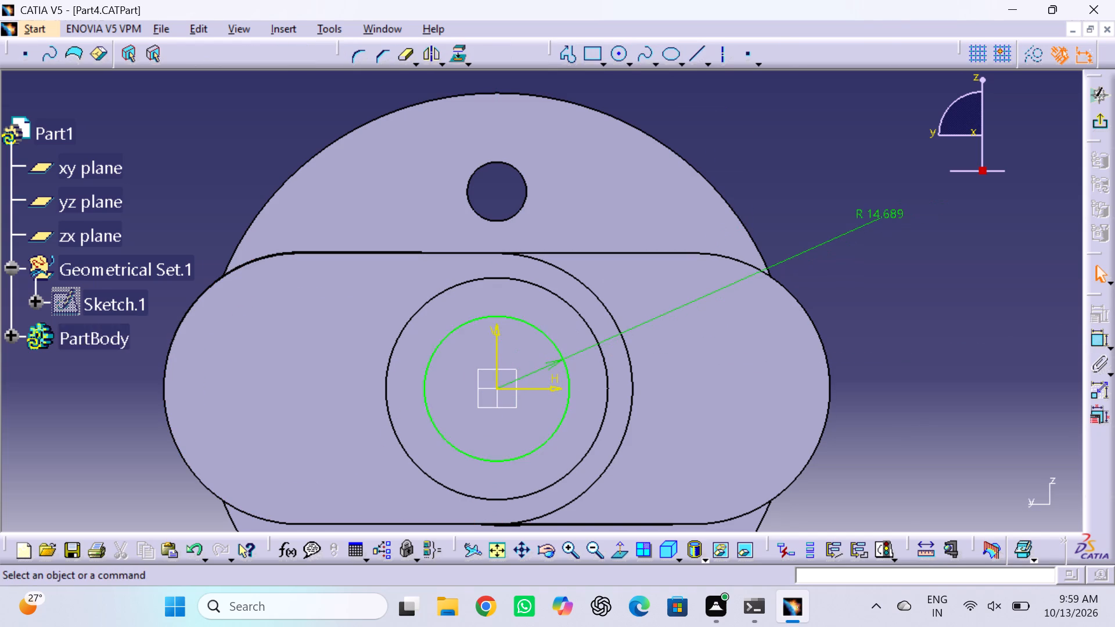
double_click(882, 210)
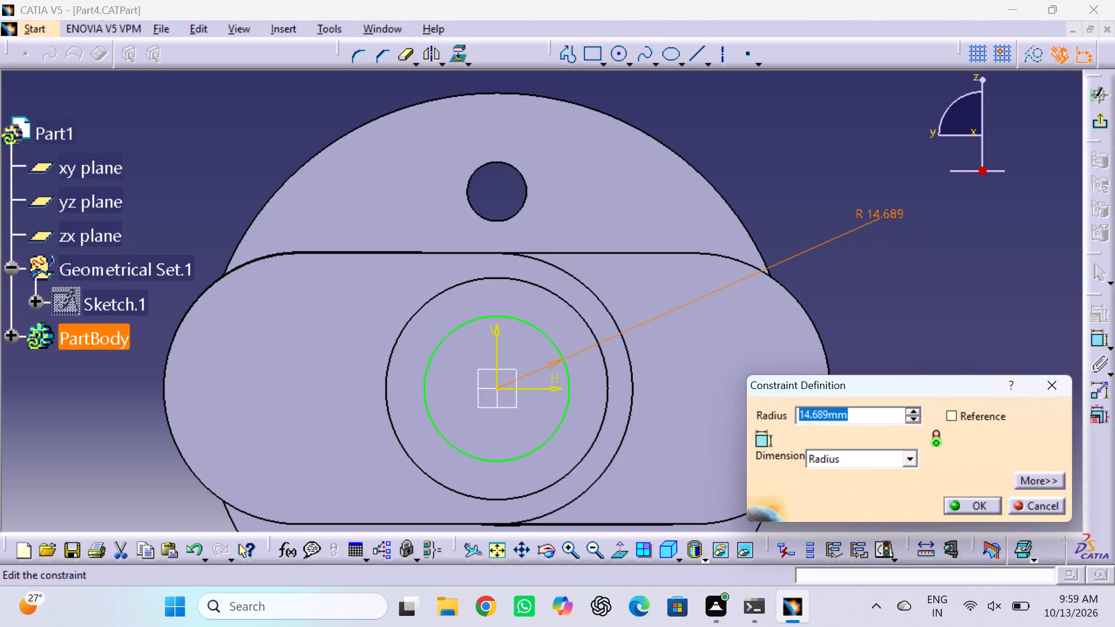
key("5")
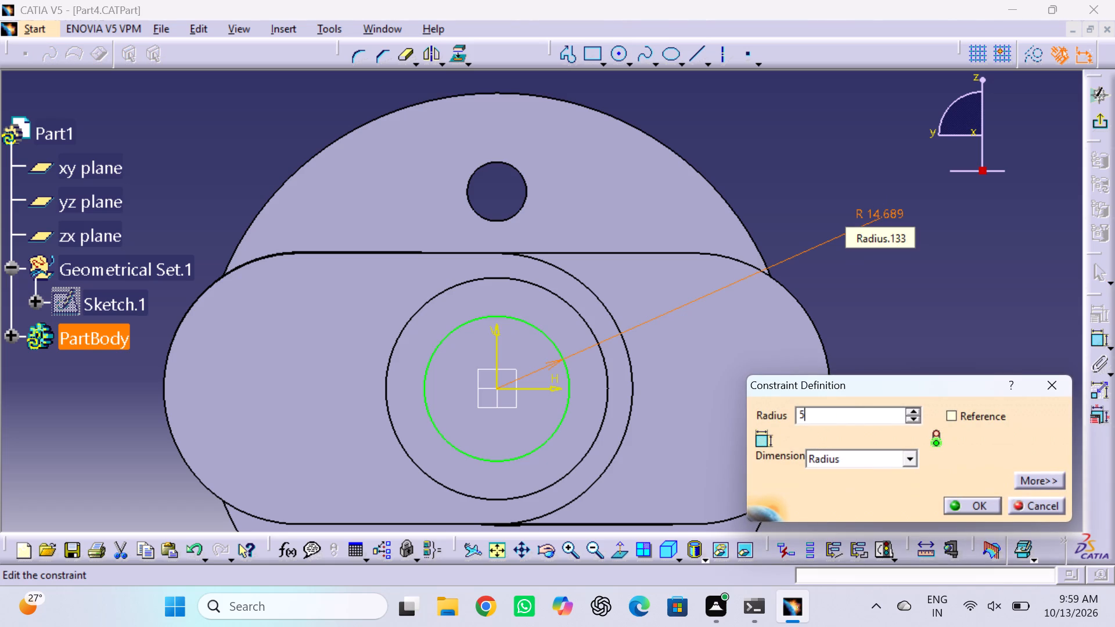
key("0")
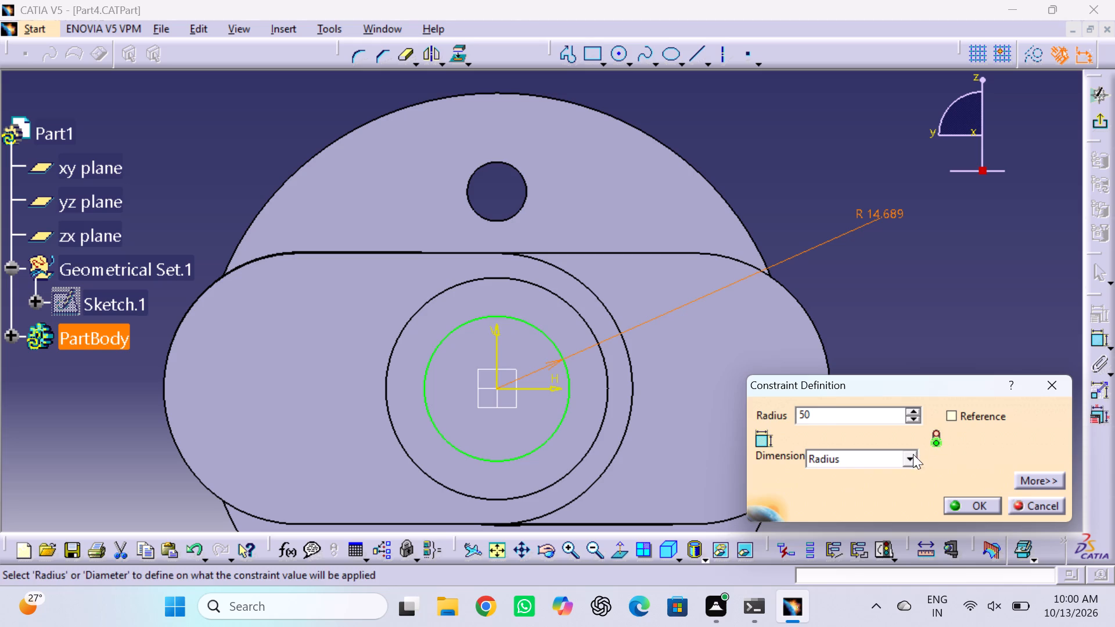
left_click(913, 454)
left_click(893, 488)
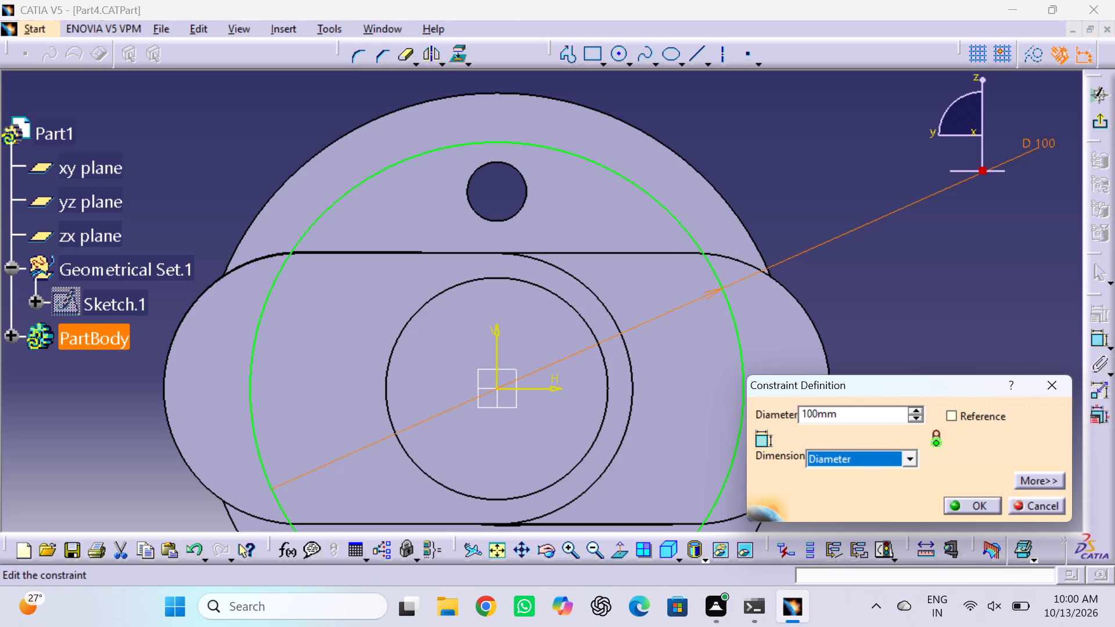
double_click(877, 414)
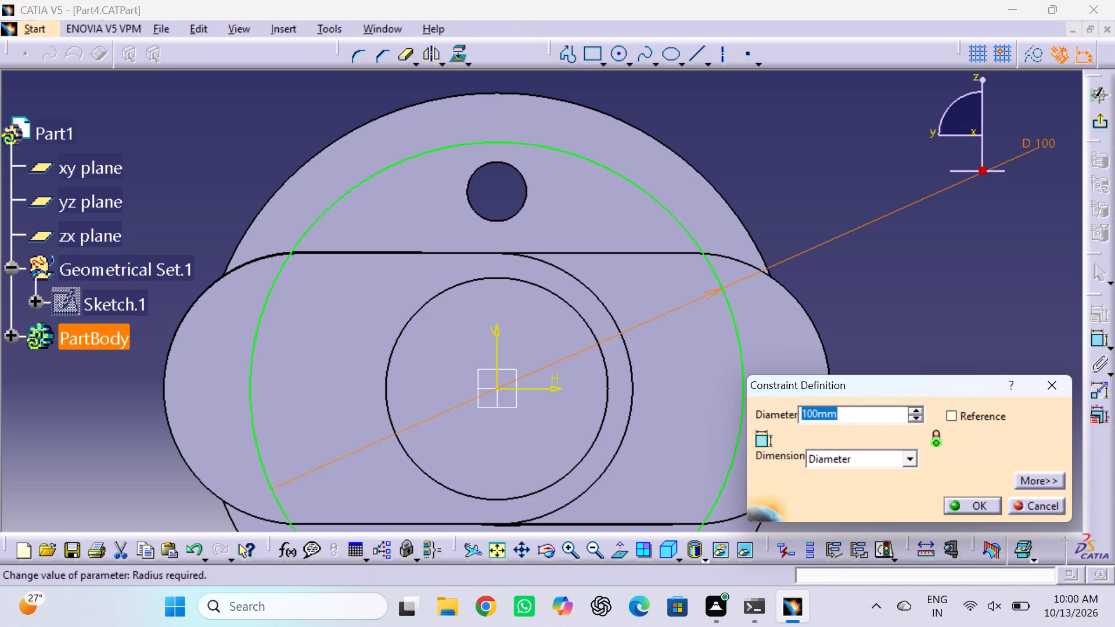
key("5")
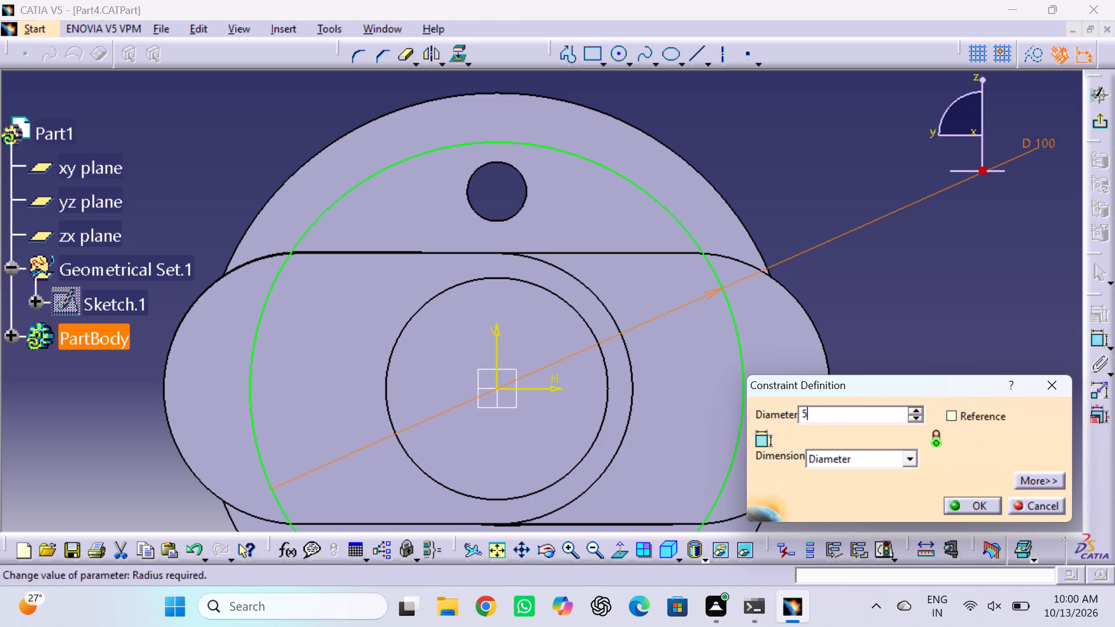
key("0")
key("Return")
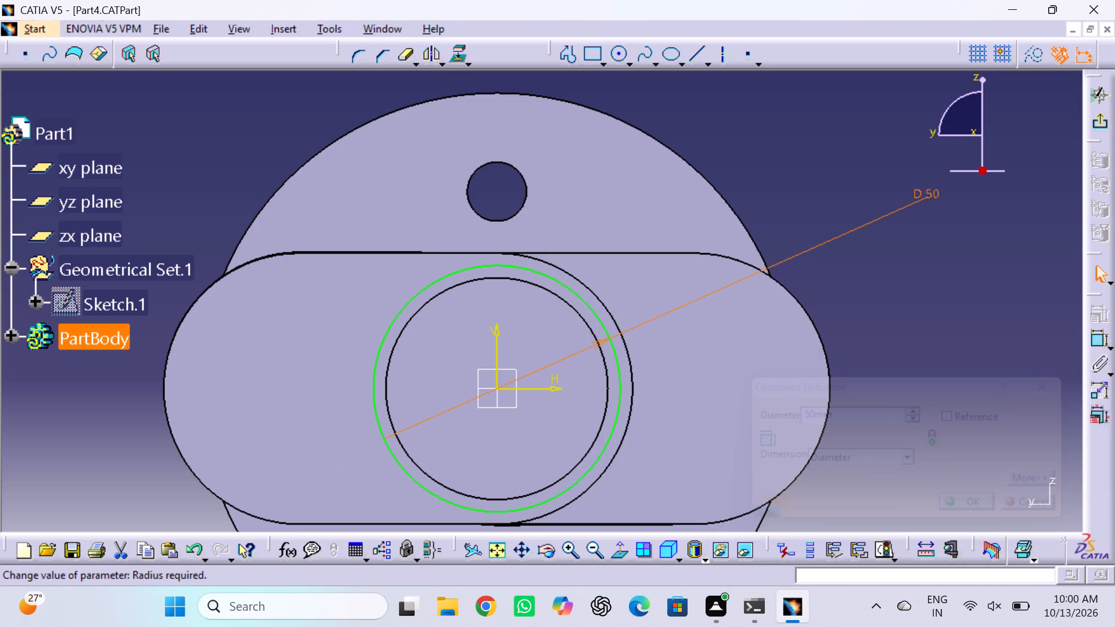
left_click(1093, 120)
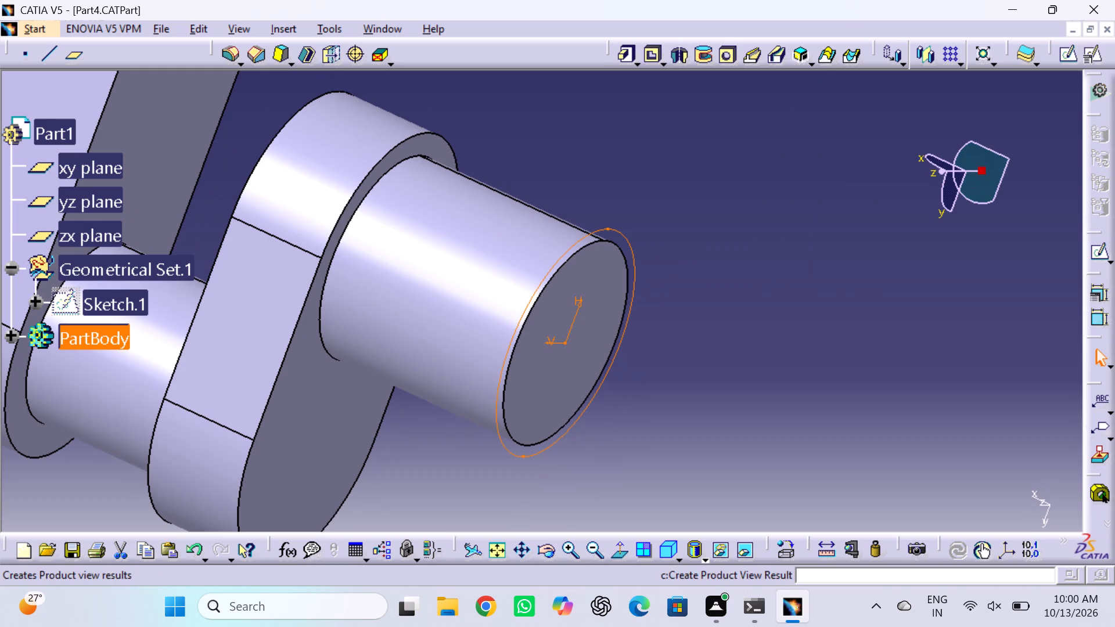
Pad the 50 mm circle sketch by 100 mm outward from the journal's end face to form the end shaft.
left_click(621, 55)
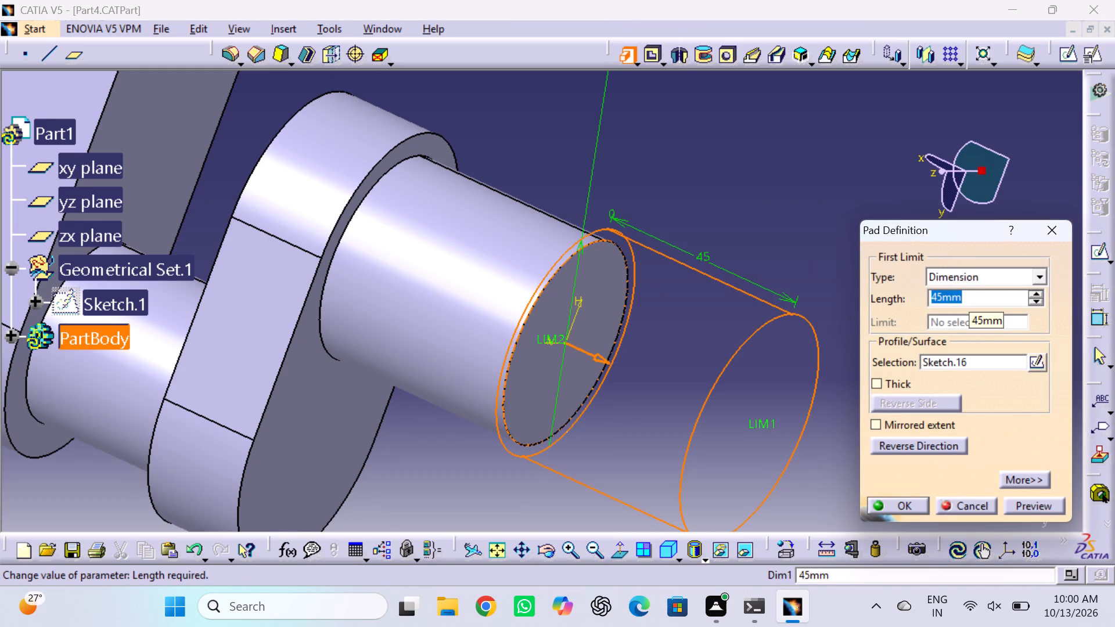
key("1")
type("00")
key("Return")
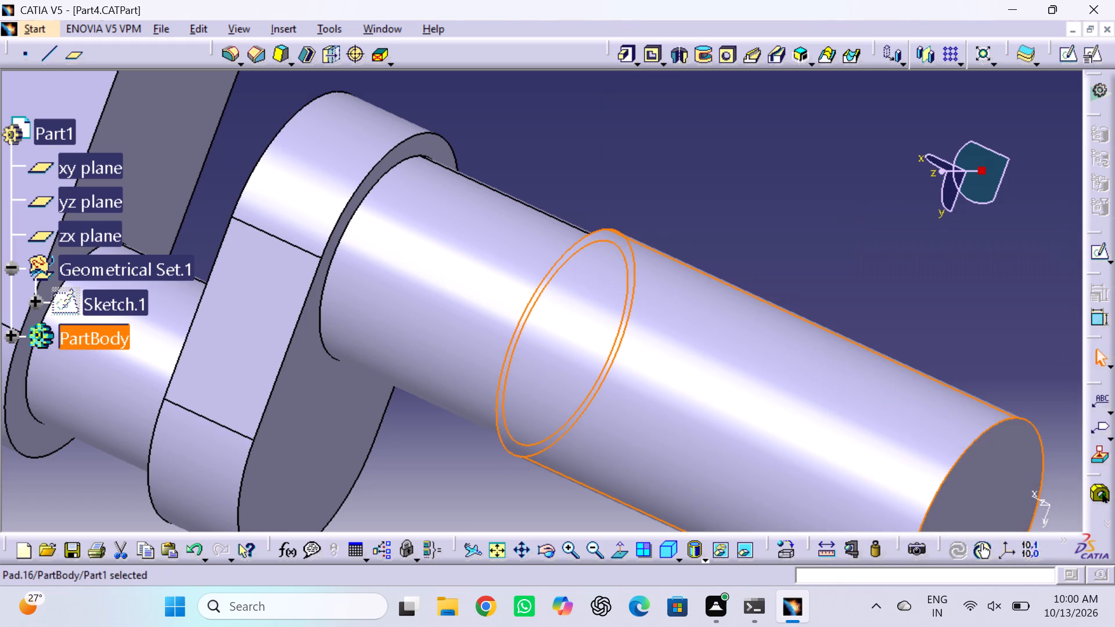
left_click(967, 287)
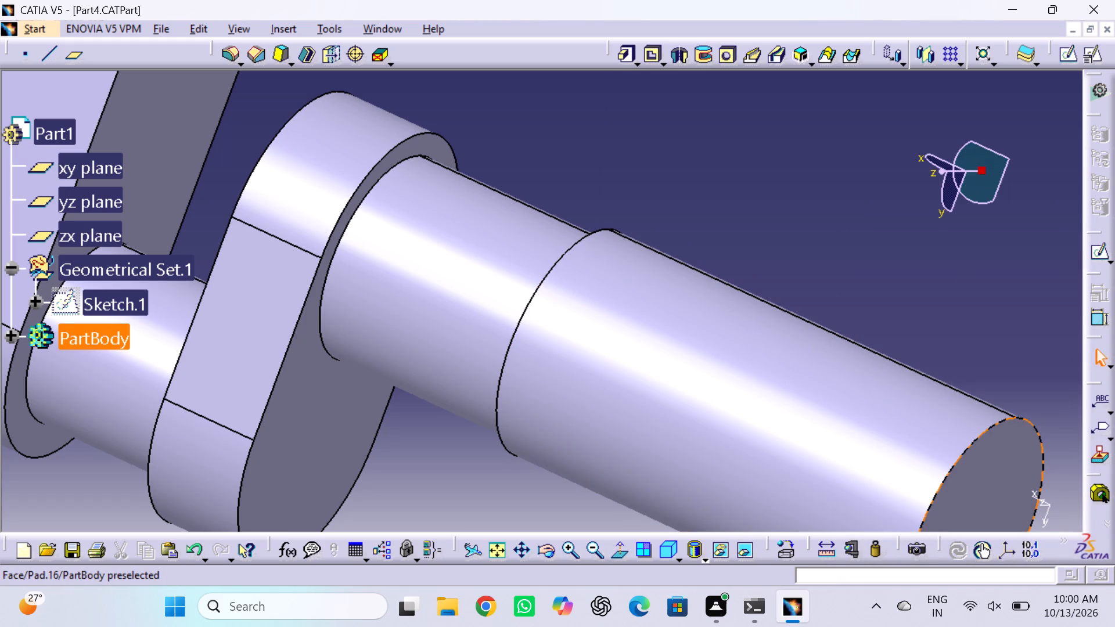
Start a sketch on the free end face of the new 100 mm shaft.
left_click(1009, 494)
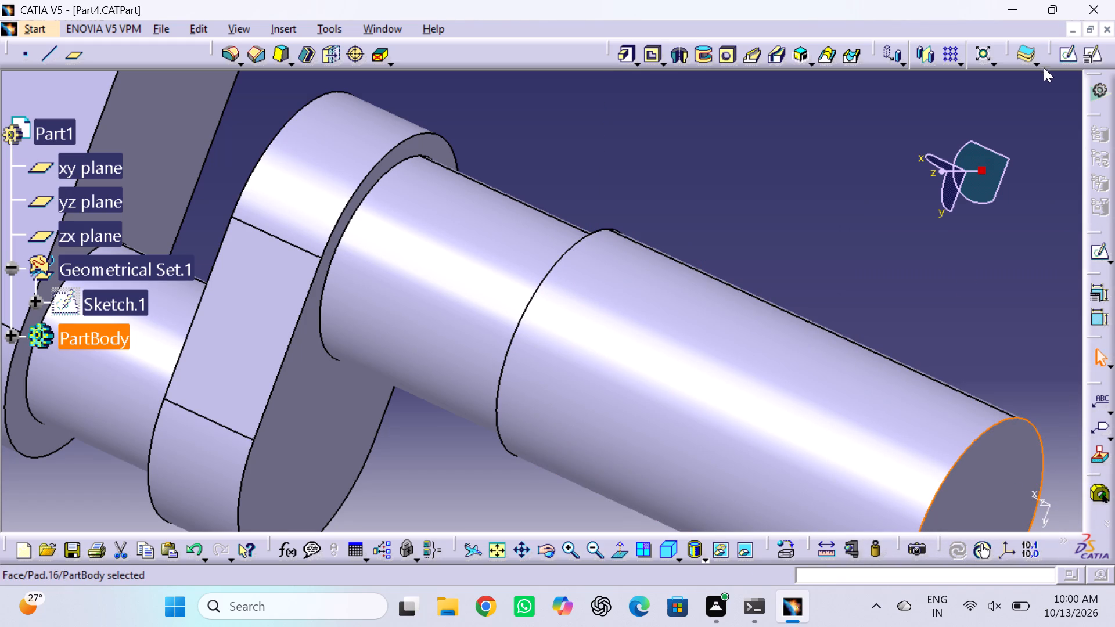
left_click(1075, 50)
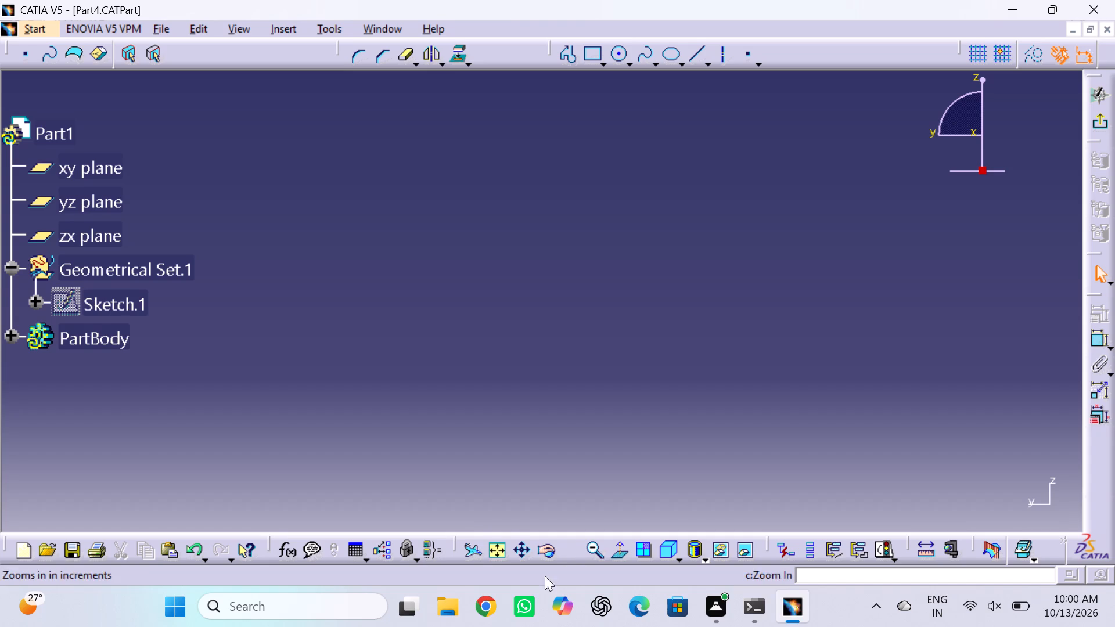
left_click(499, 550)
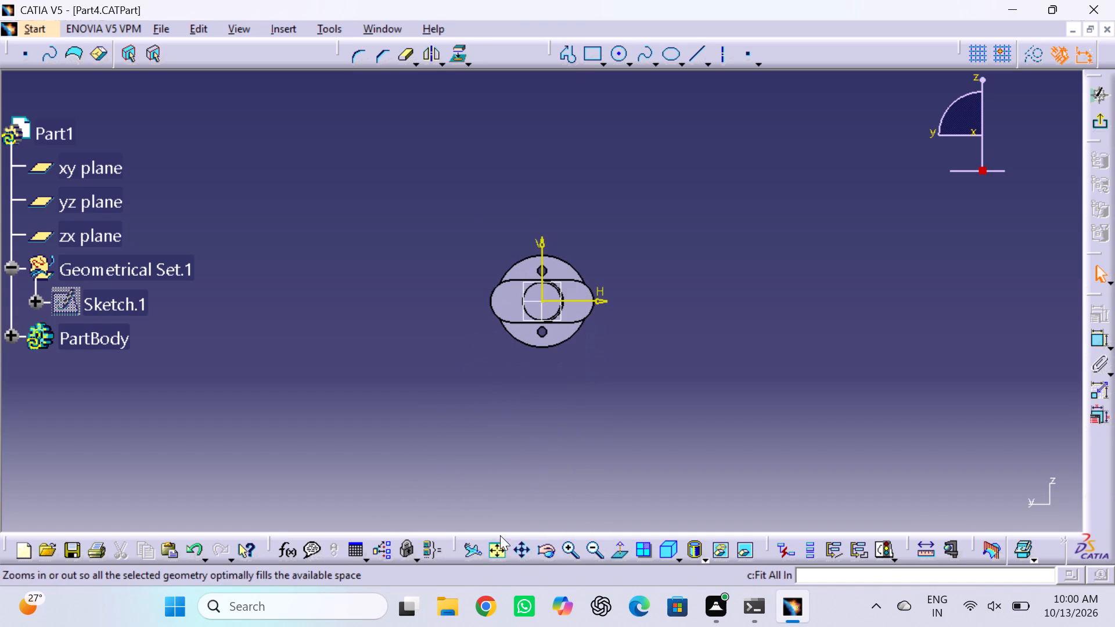
left_click(569, 543)
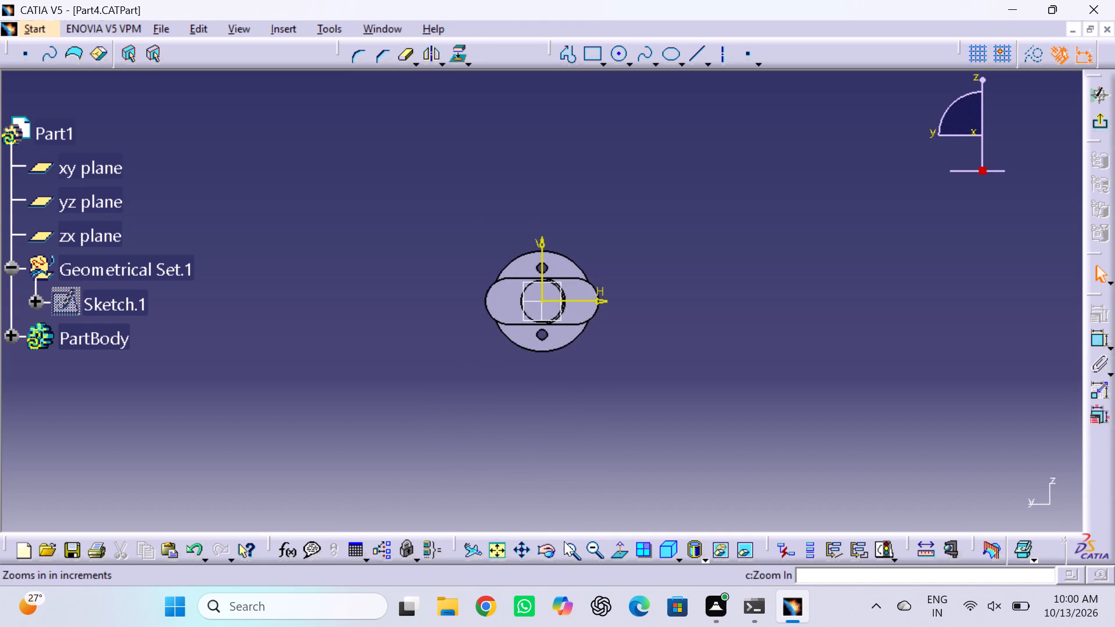
left_click(564, 541)
left_click(564, 541)
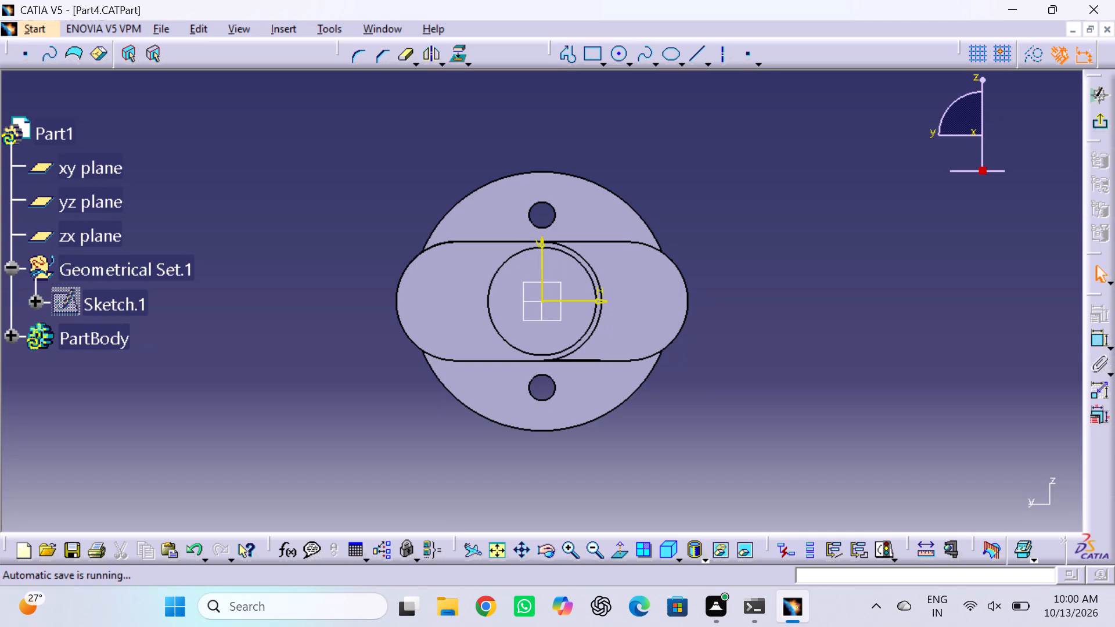
Examine the crankshaft and its shaft end face in 3D and in the standard front and back views.
middle_click_drag(337, 167, 337, 168)
middle_click_drag(337, 168, 348, 187)
right_click_drag(338, 168, 383, 246)
middle_click_drag(352, 179, 376, 282)
right_click_drag(352, 179, 376, 282)
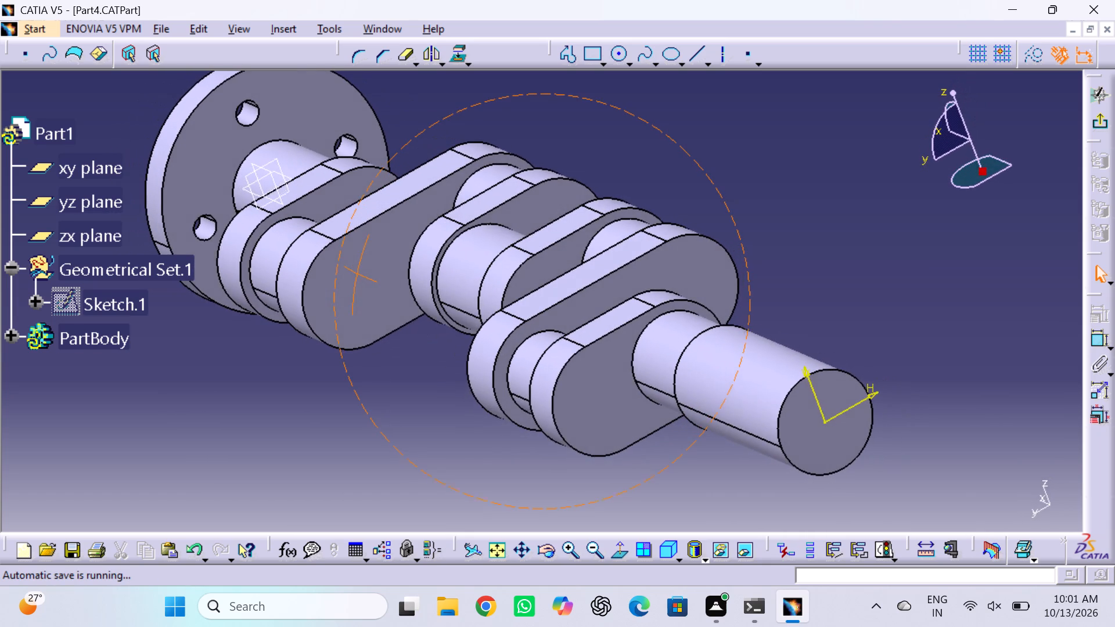
middle_click_drag(376, 282, 375, 282)
right_click_drag(376, 282, 375, 282)
middle_click(375, 282)
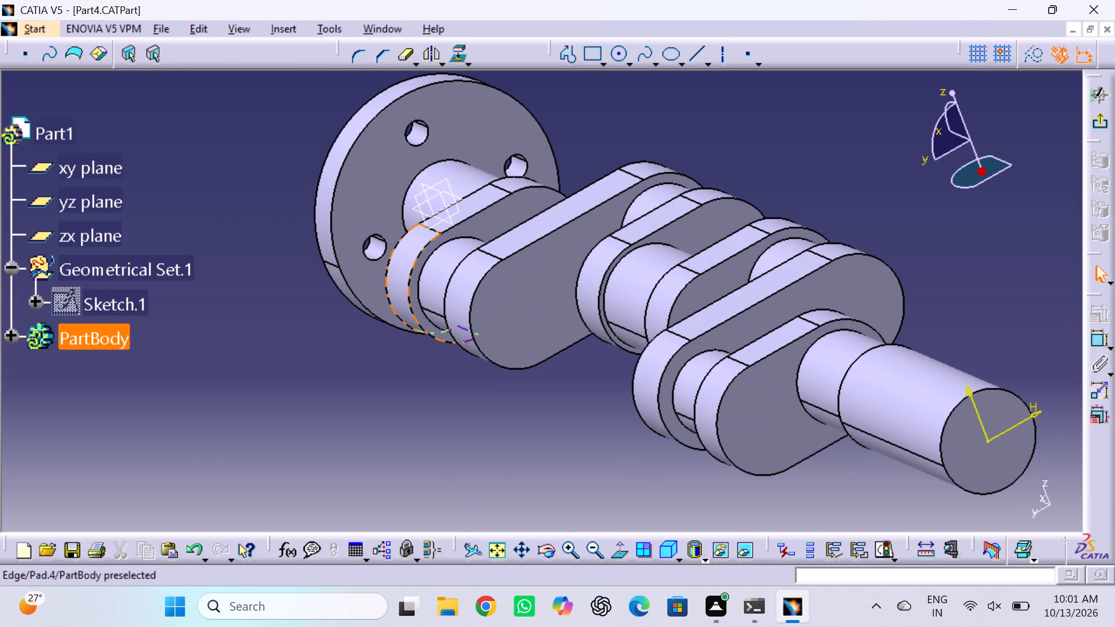
left_click(959, 443)
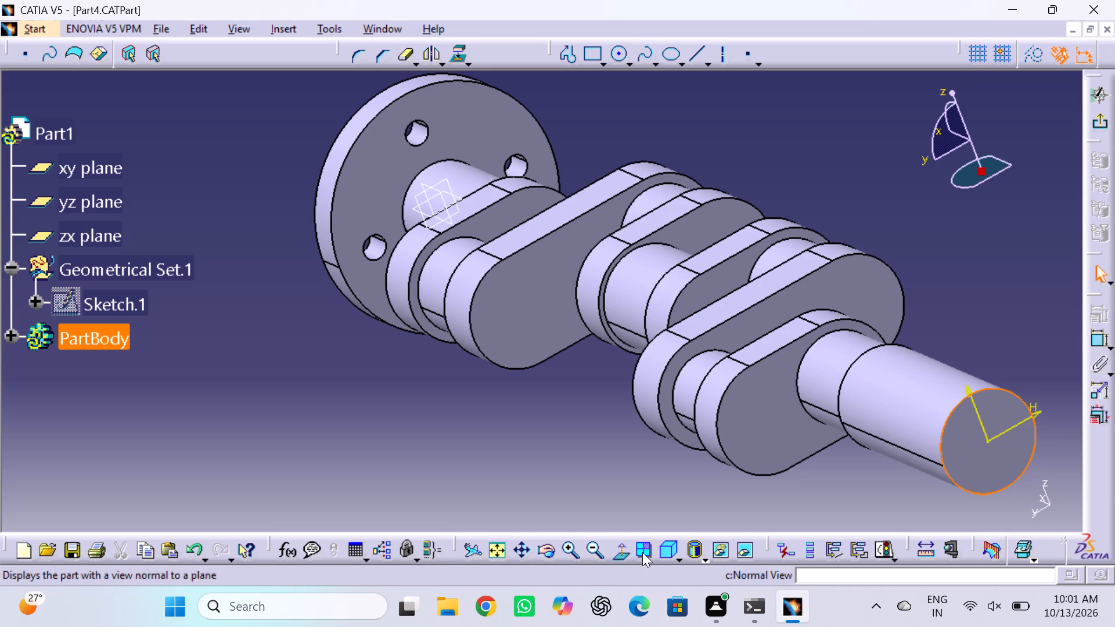
left_click(680, 559)
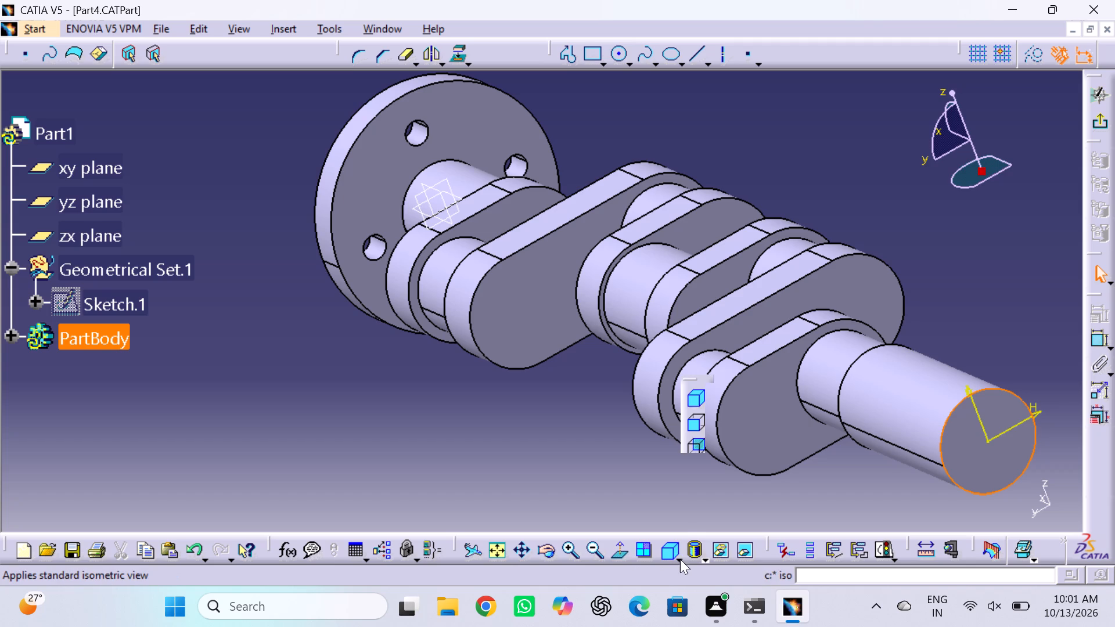
left_click(700, 427)
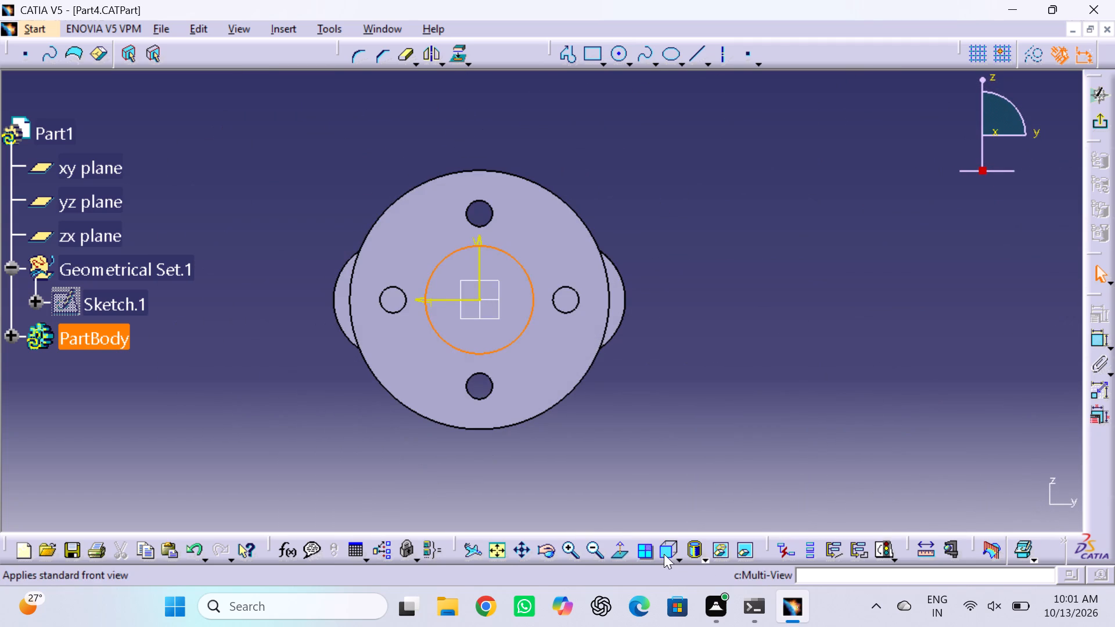
left_click(680, 557)
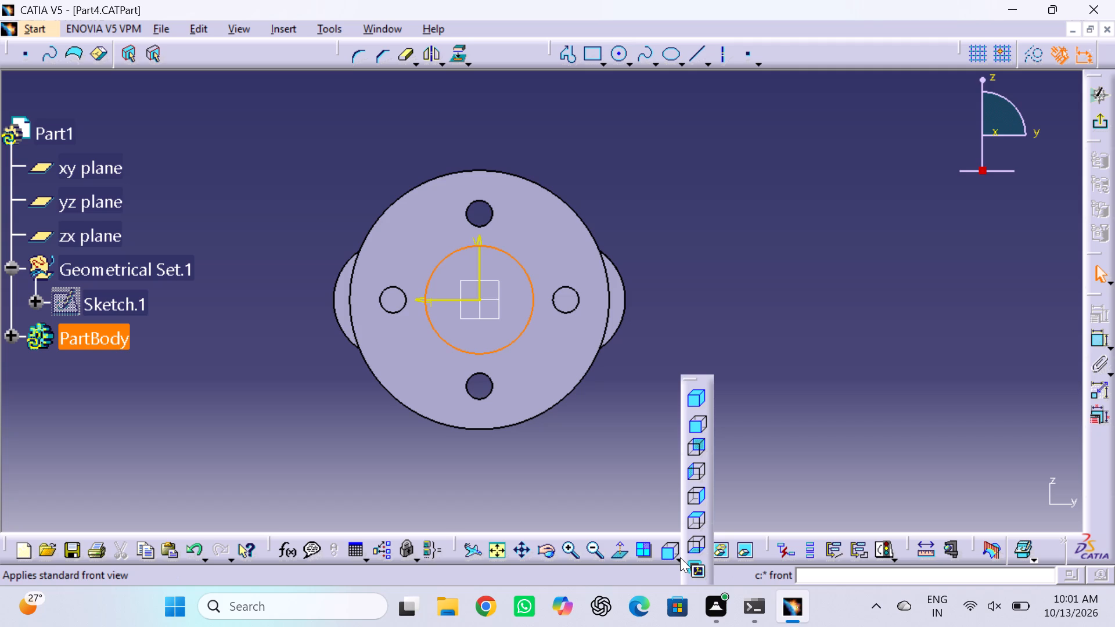
left_click(697, 444)
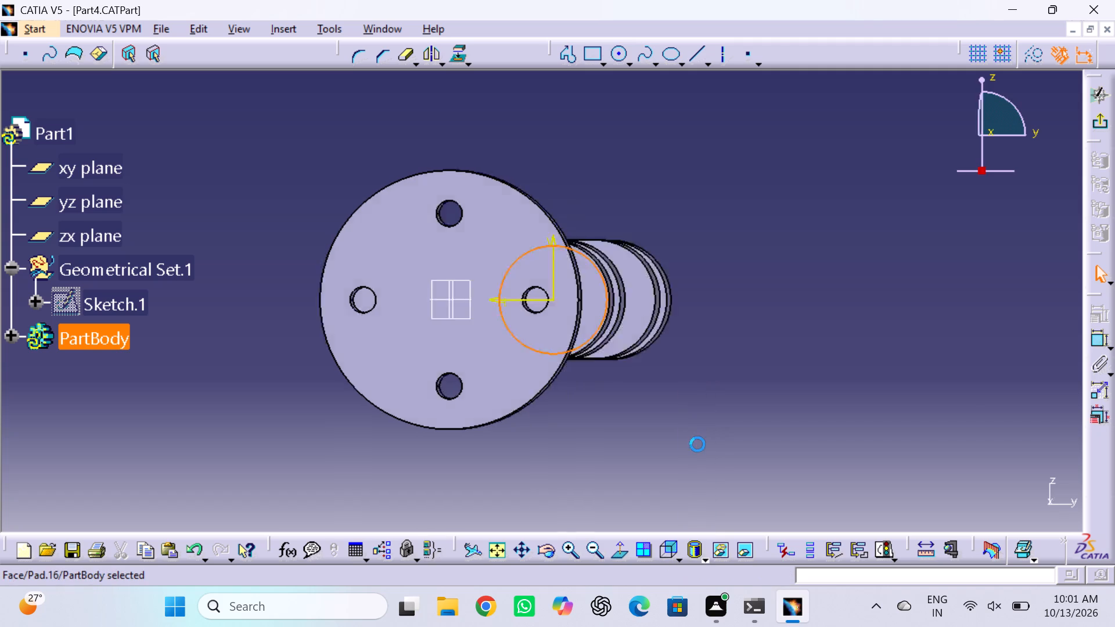
left_click(785, 398)
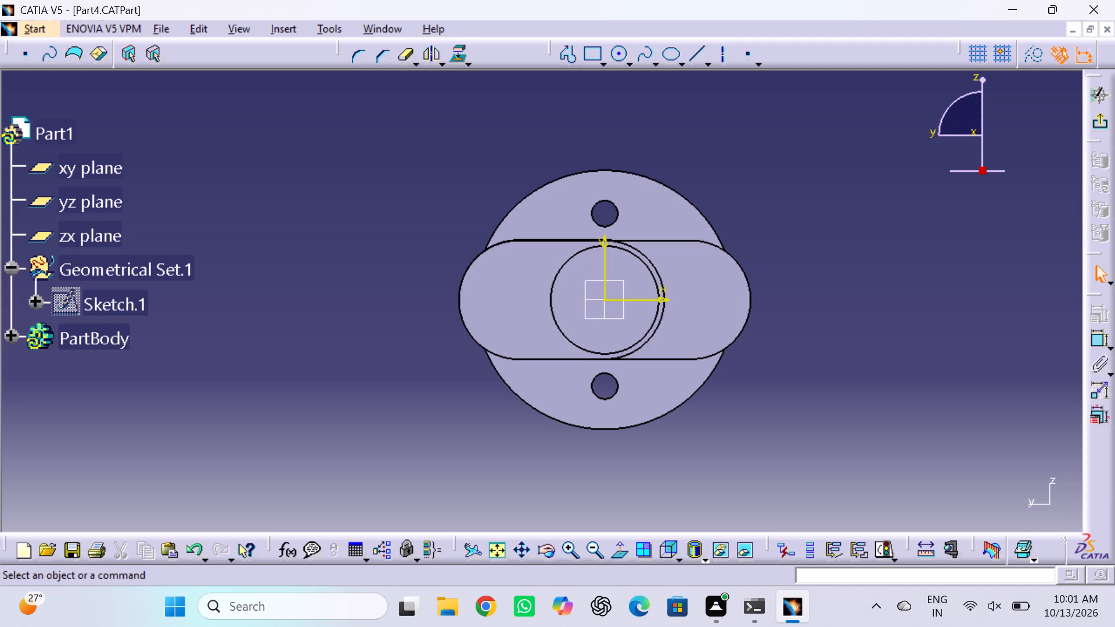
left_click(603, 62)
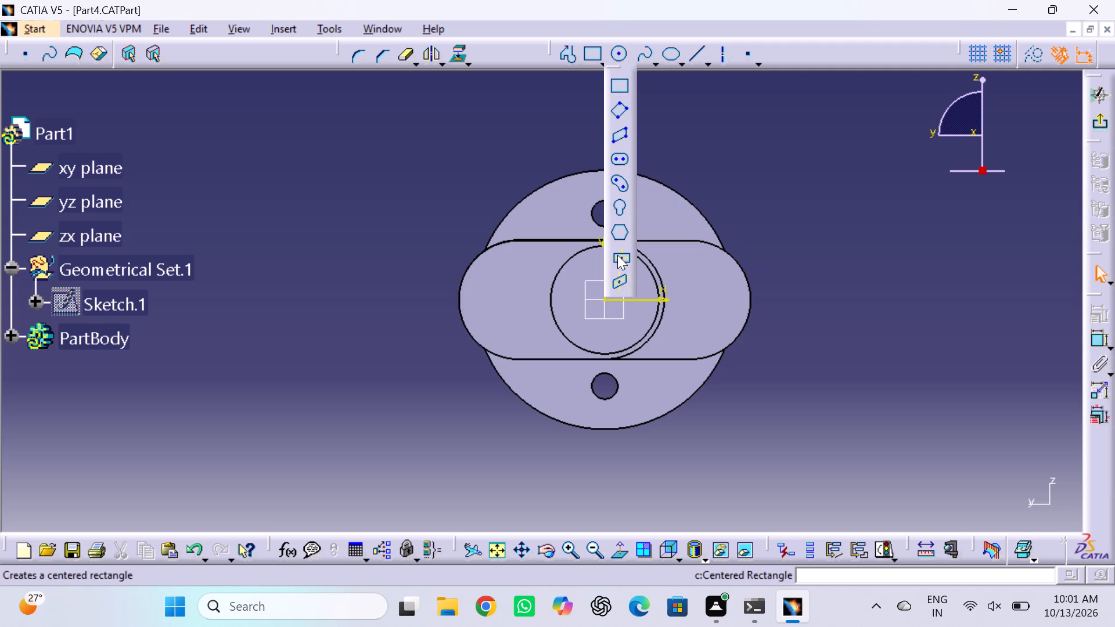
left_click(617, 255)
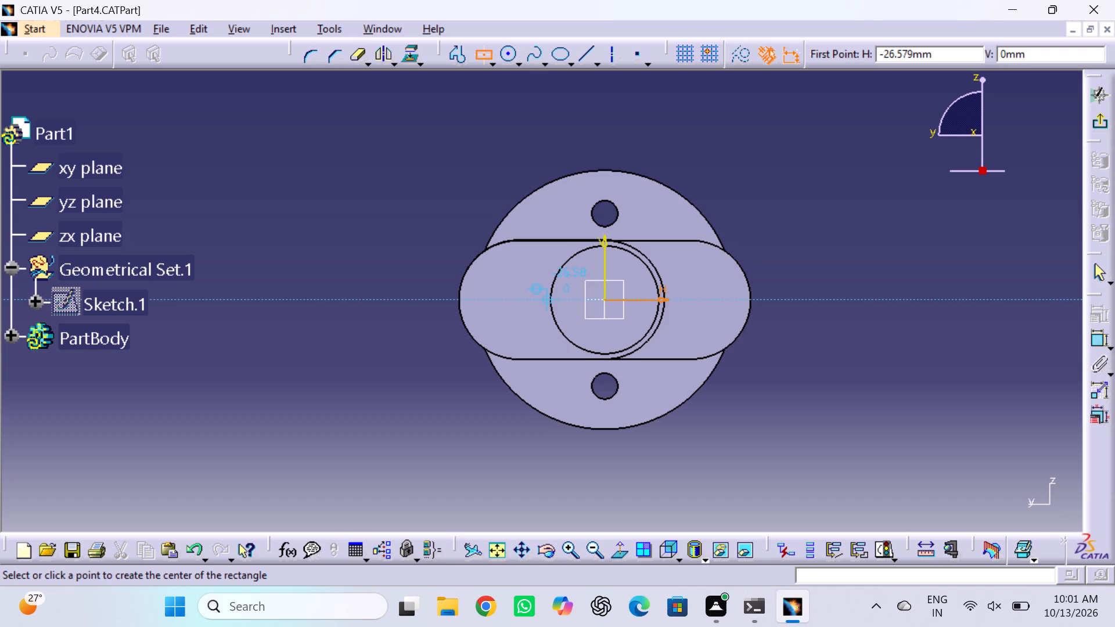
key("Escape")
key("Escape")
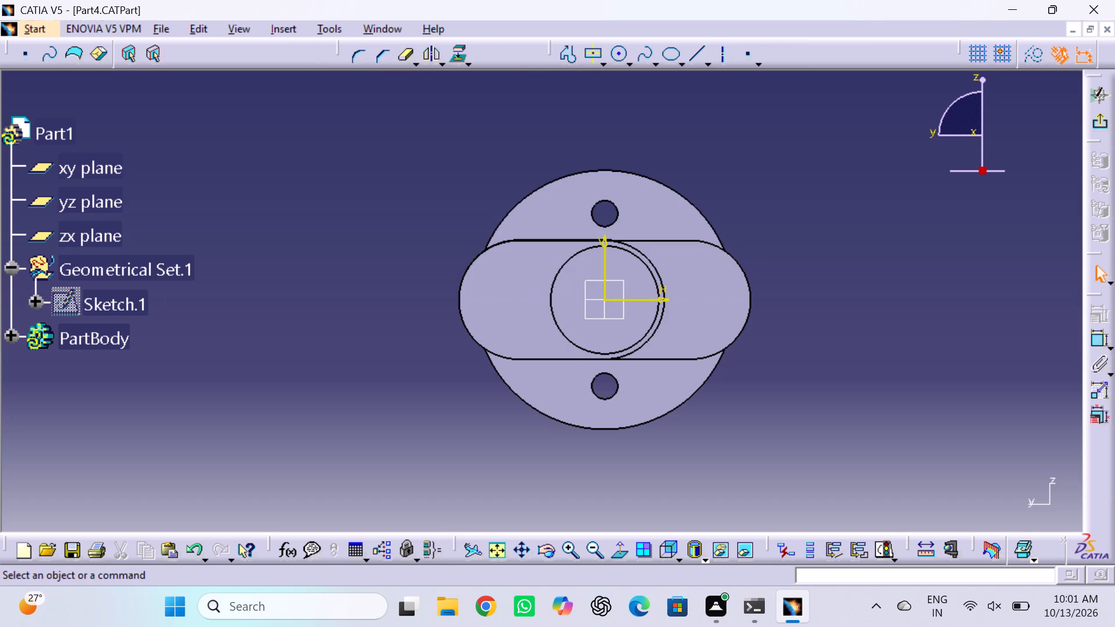
Project the circular edge of the 50 mm end shaft into the sketch.
left_click(552, 293)
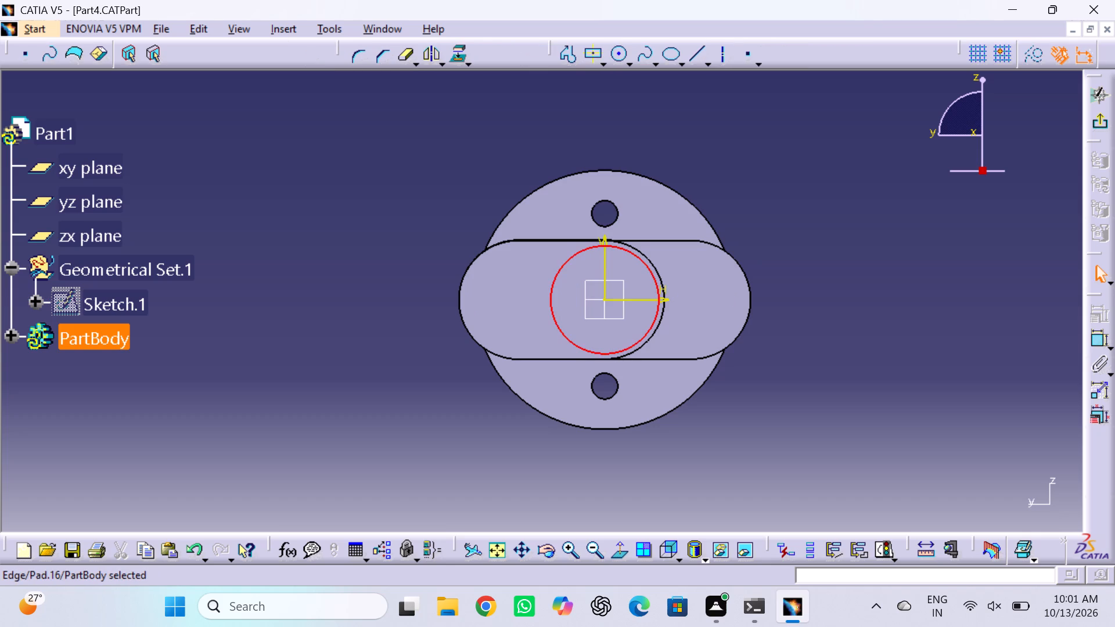
left_click(456, 56)
left_click(521, 103)
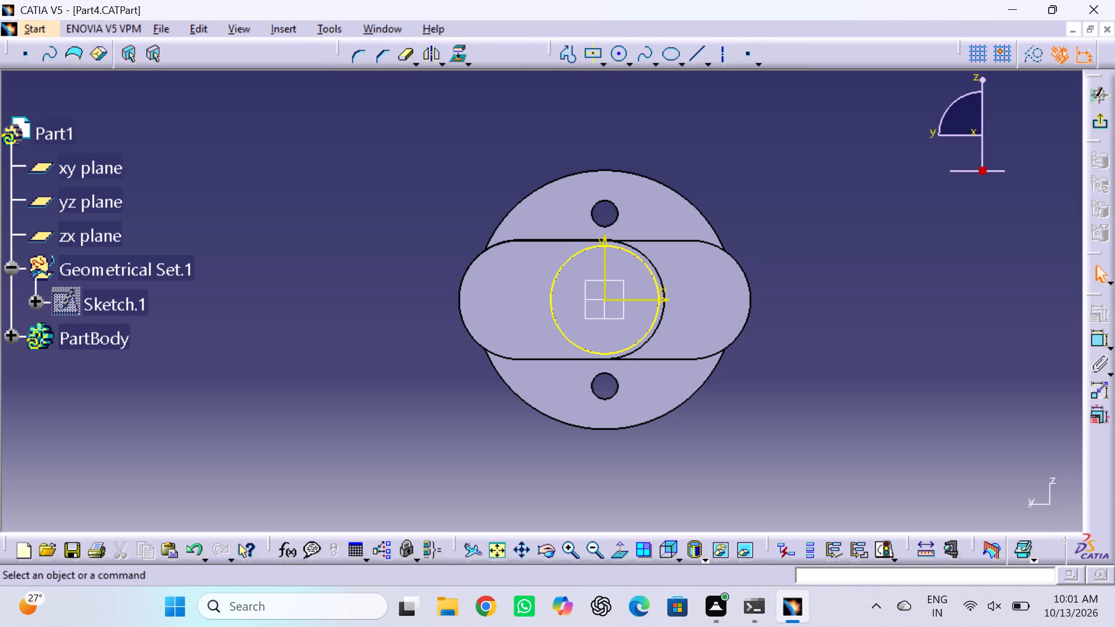
Sketch a centred rectangle about 8 mm high, centred where the projected circle crosses the negative horizontal axis.
left_click(592, 53)
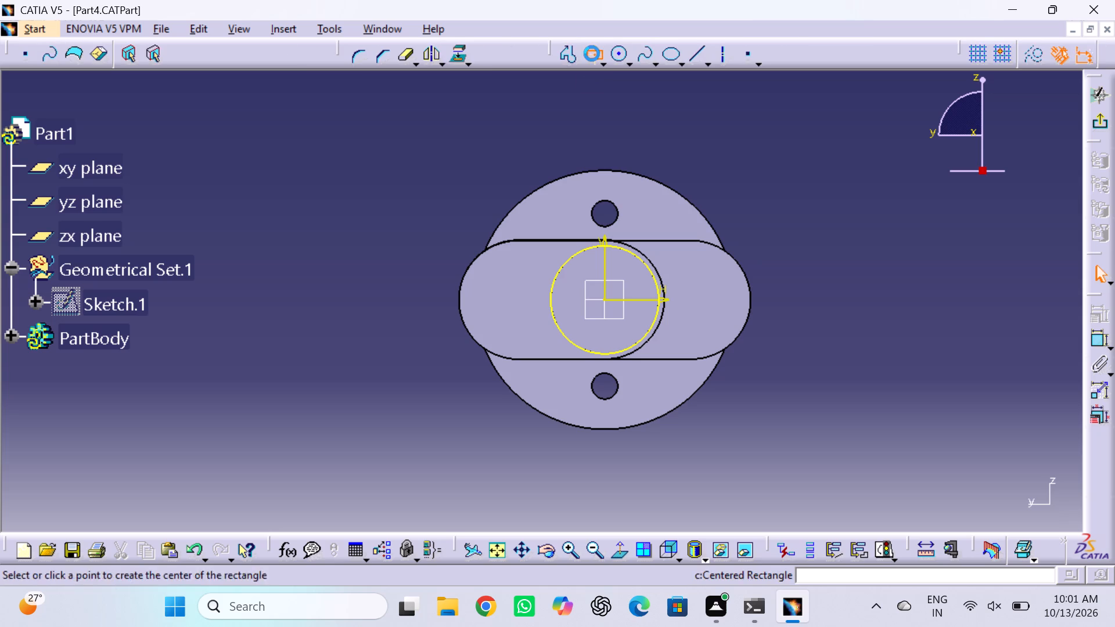
left_click(548, 299)
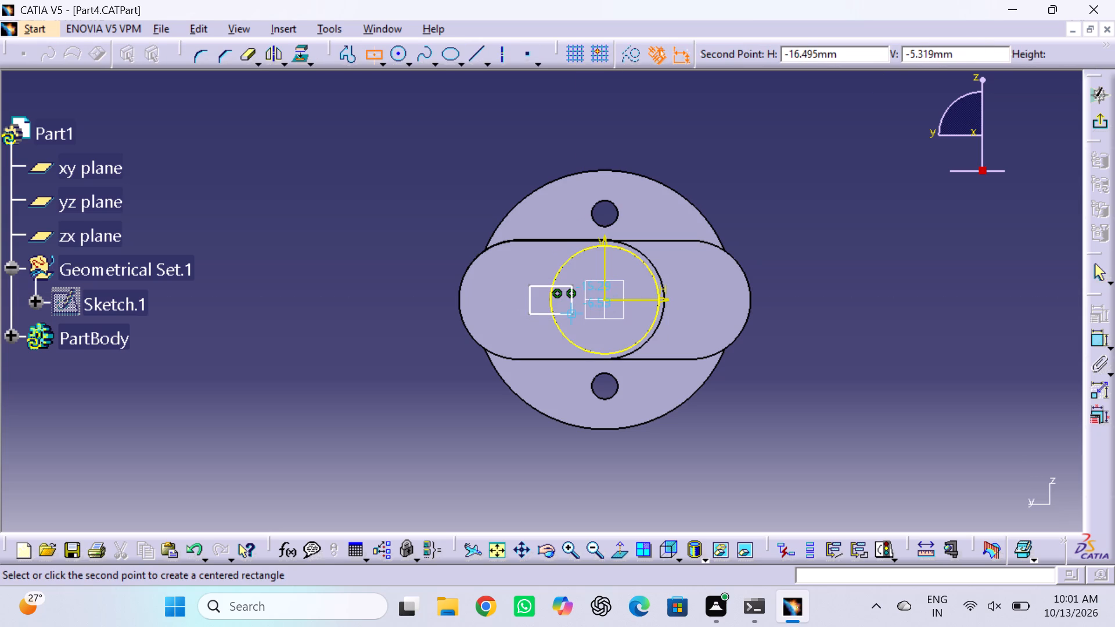
left_click(566, 308)
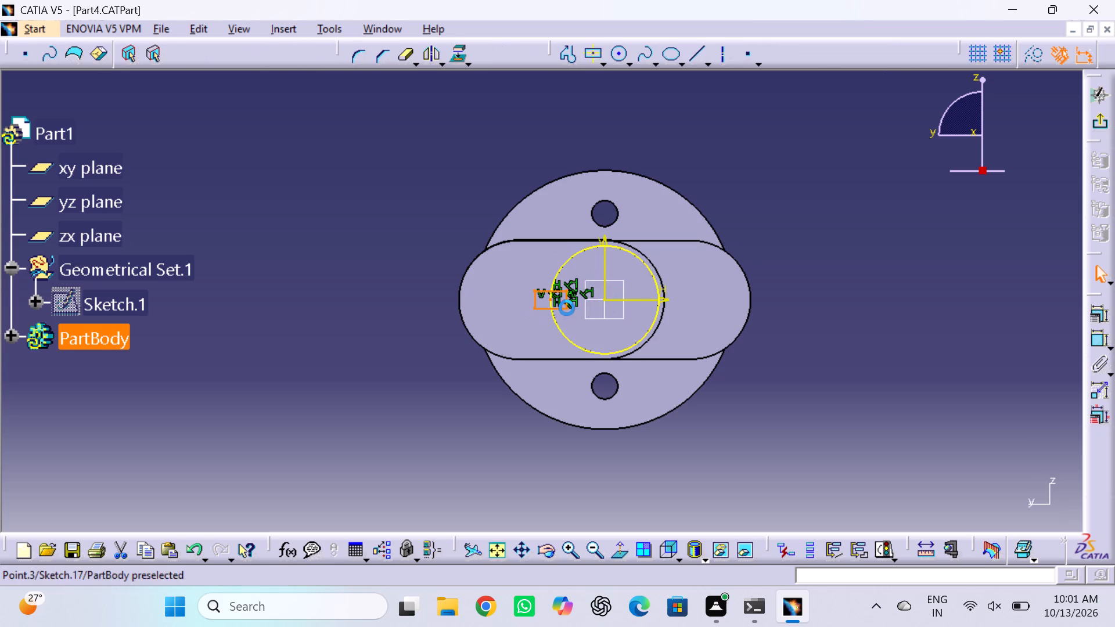
left_click(834, 254)
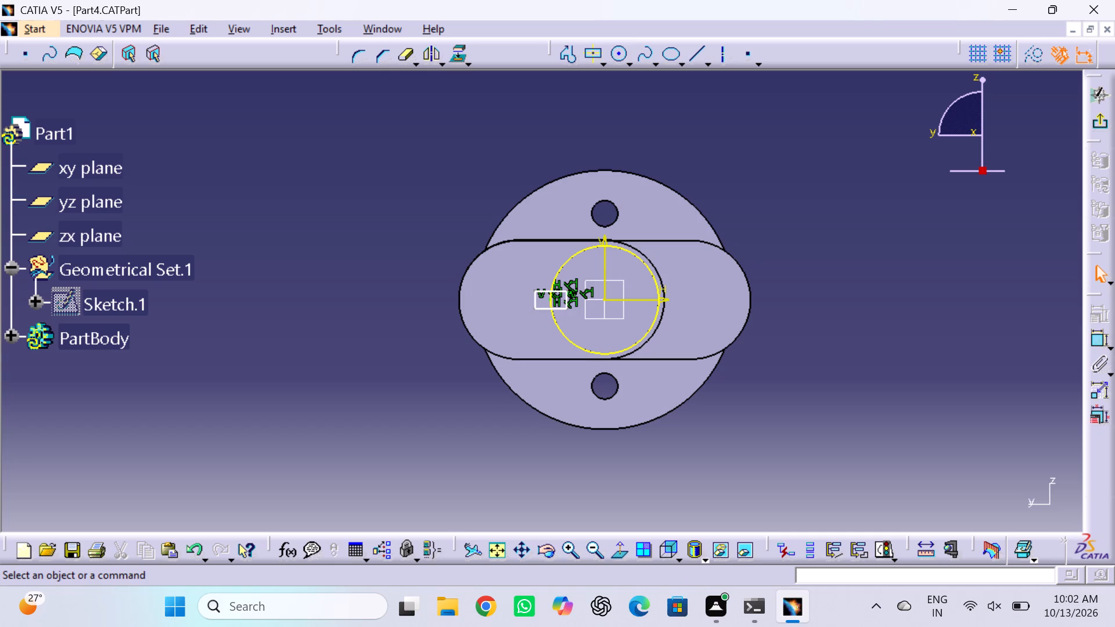
double_click(1096, 338)
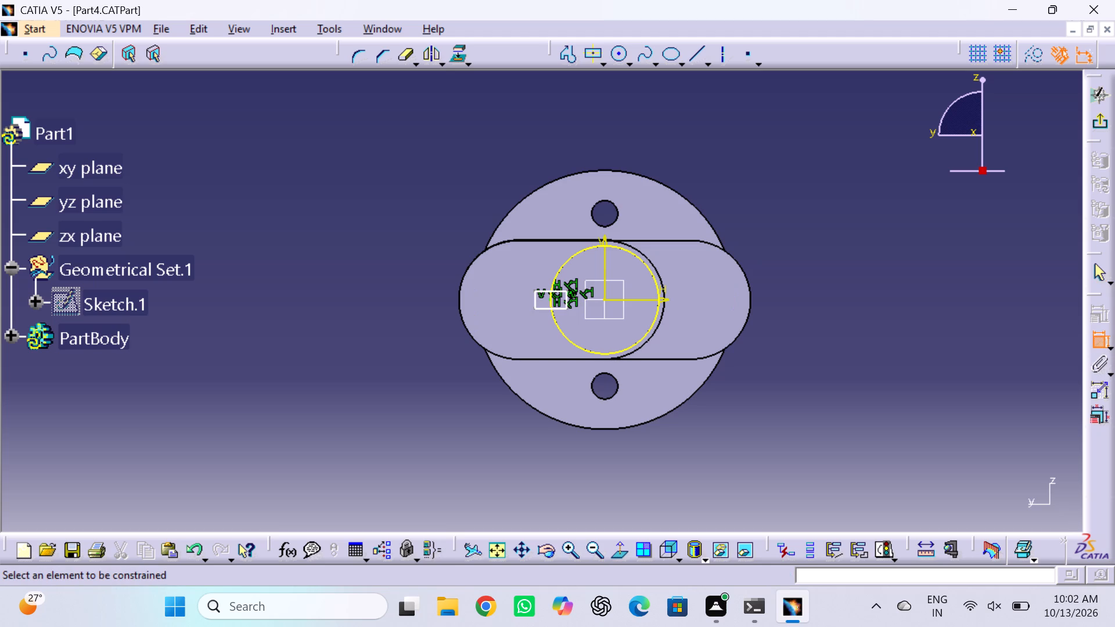
key("Escape")
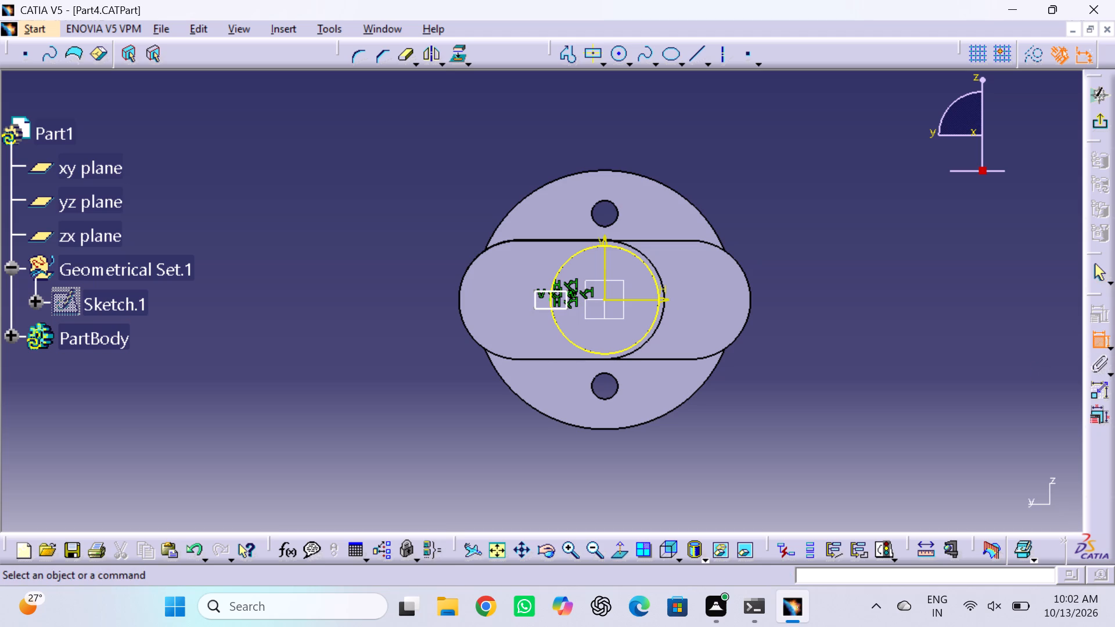
Quick-trim the rectangle's outer vertical side and the parts of its two horizontal sides that lie outside the projected circle.
left_click(403, 49)
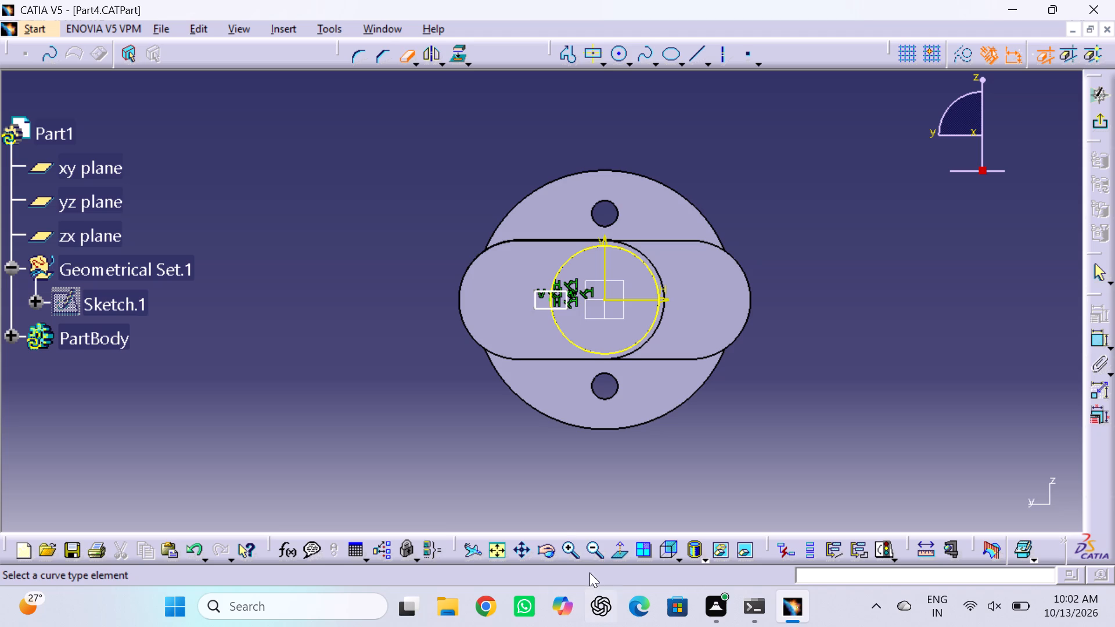
left_click(564, 543)
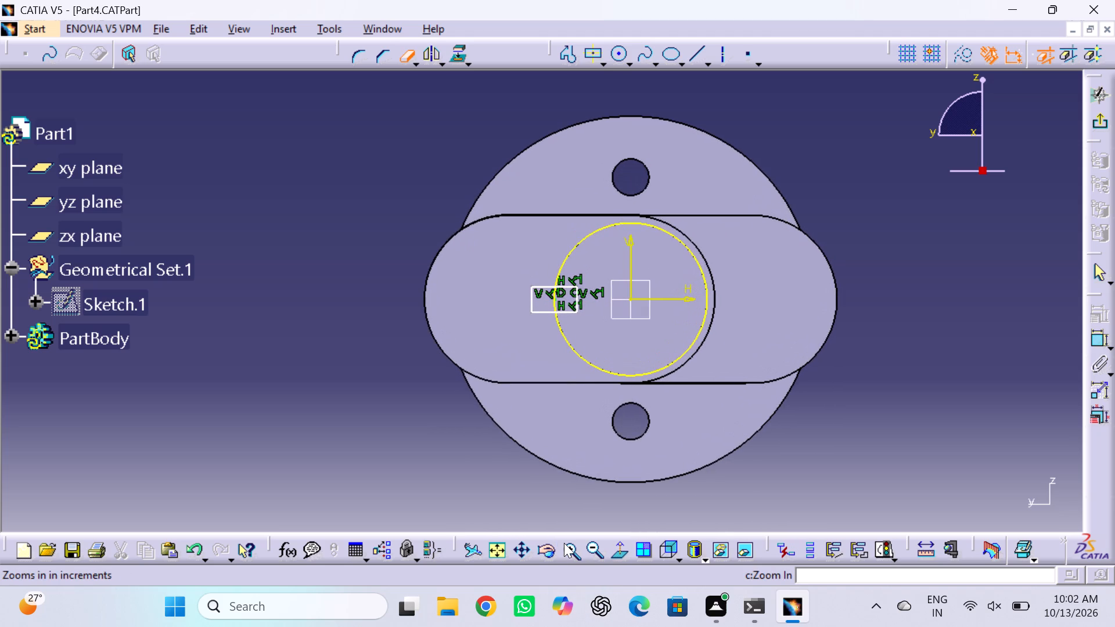
left_click(532, 309)
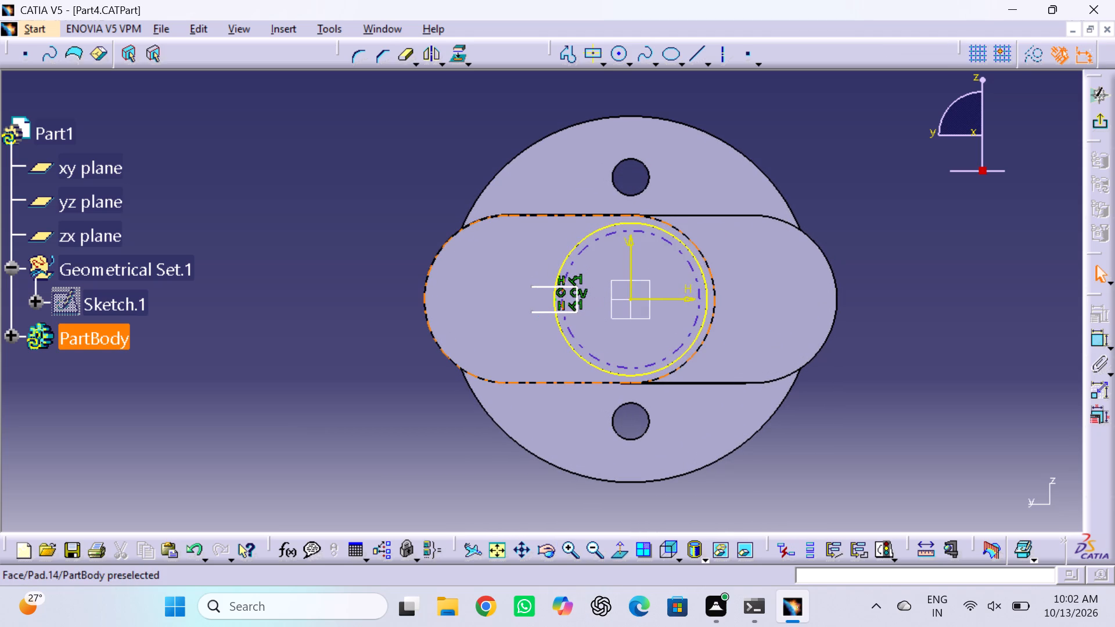
left_click(537, 288)
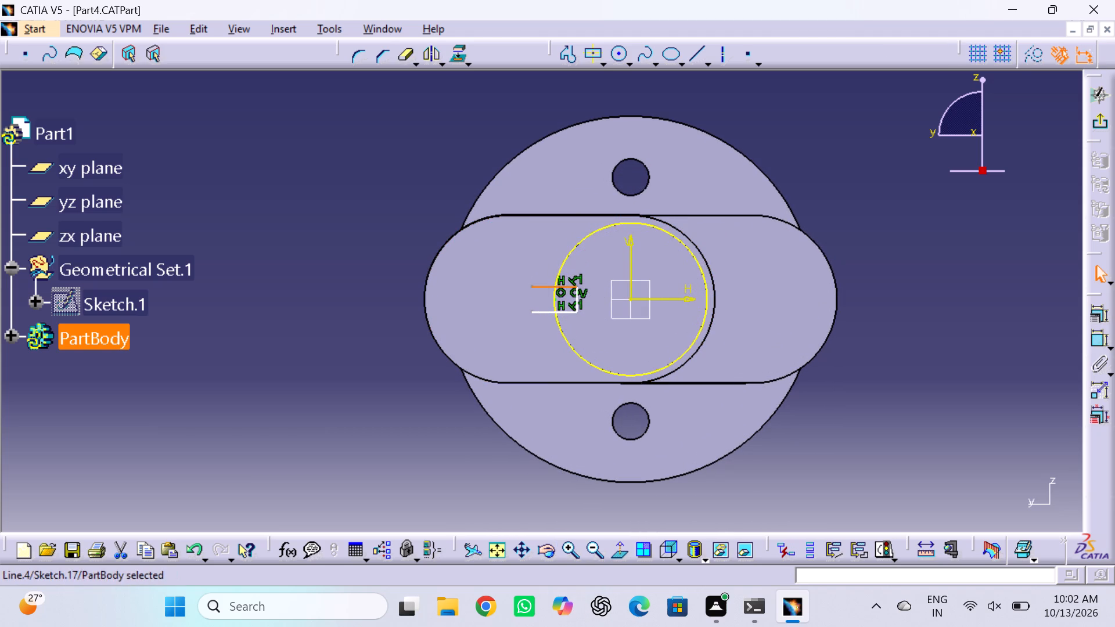
left_click(402, 52)
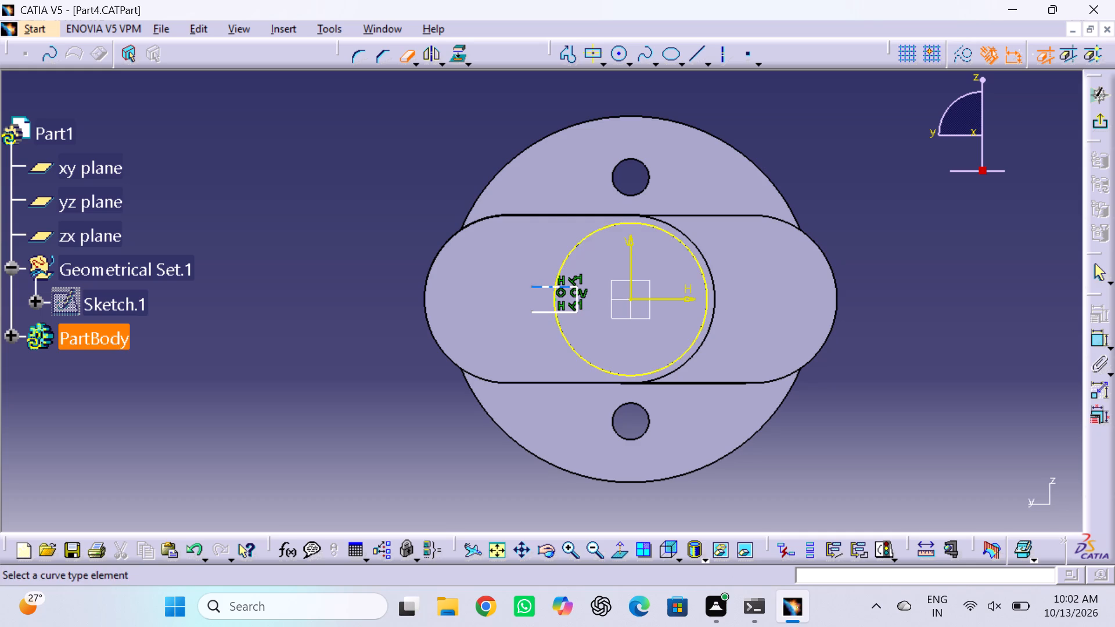
left_click(537, 286)
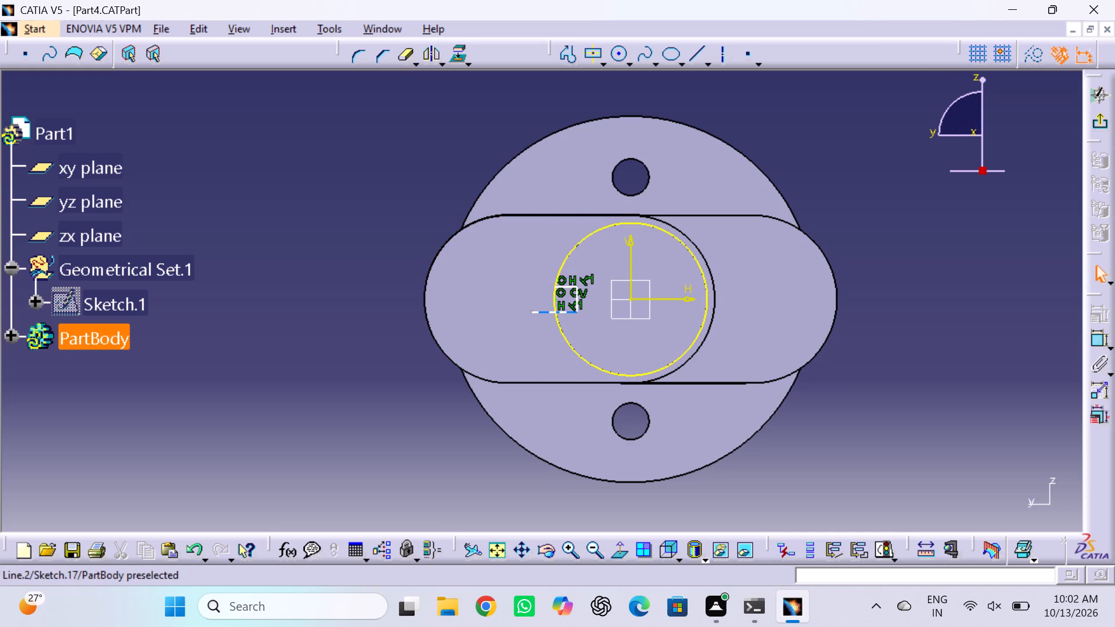
left_click(540, 311)
left_click(403, 55)
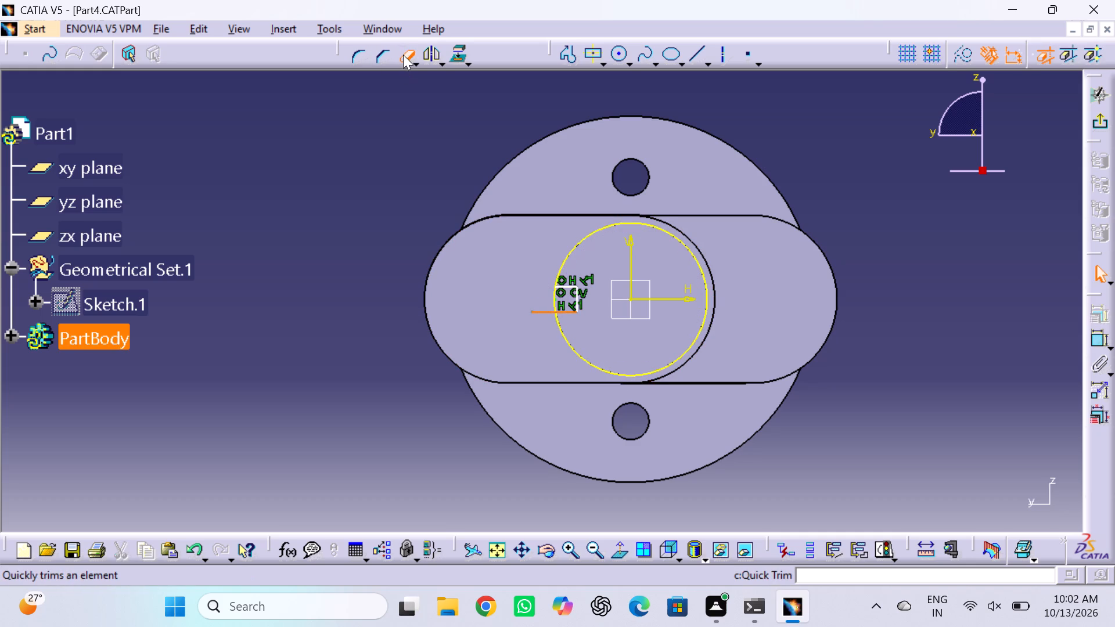
left_click(541, 309)
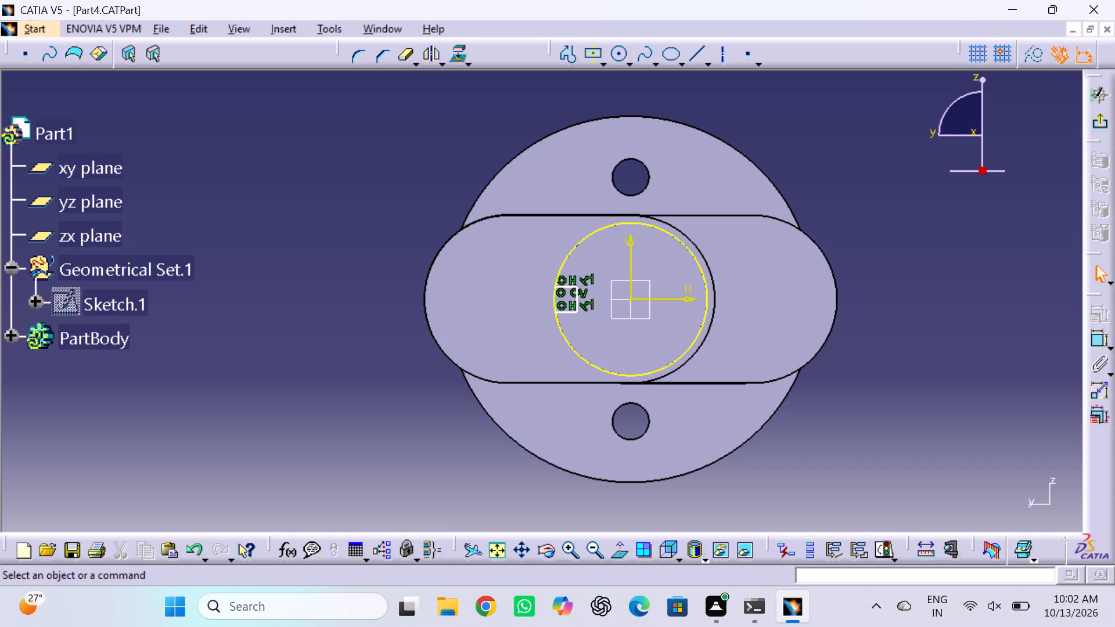
Dimension the distance between the rectangle's two horizontal sides and set it to 10 mm.
left_click(1096, 339)
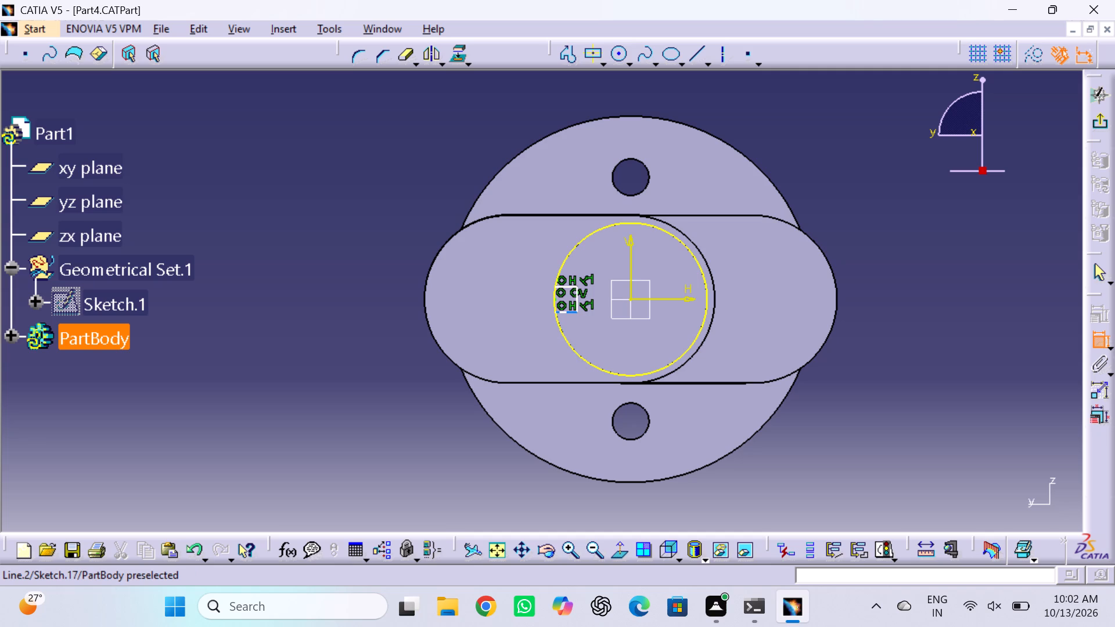
left_click(570, 310)
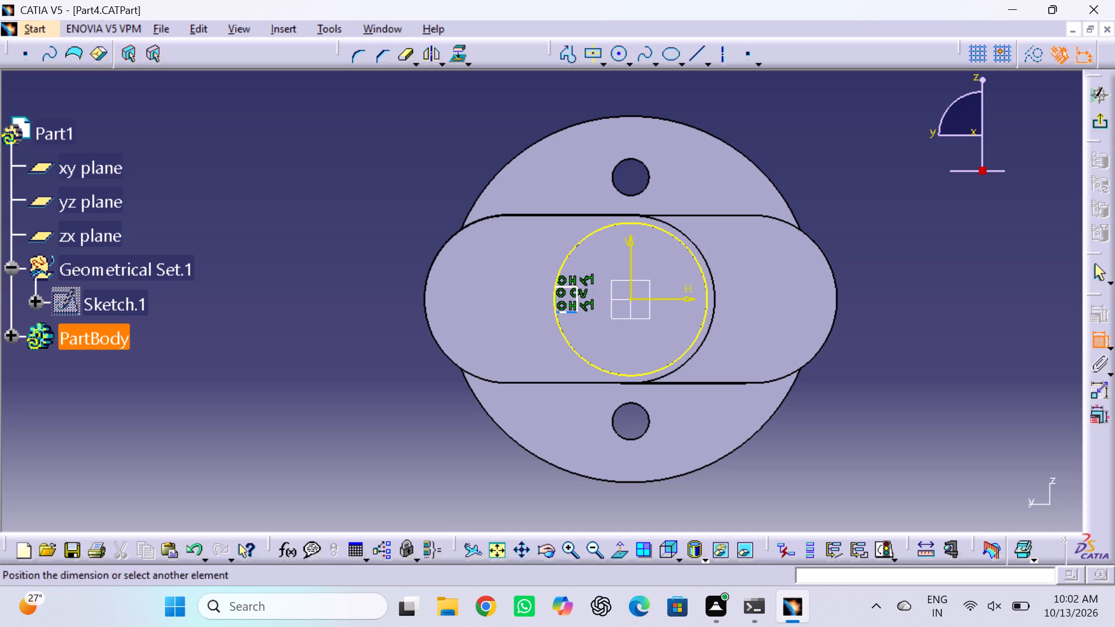
left_click(567, 288)
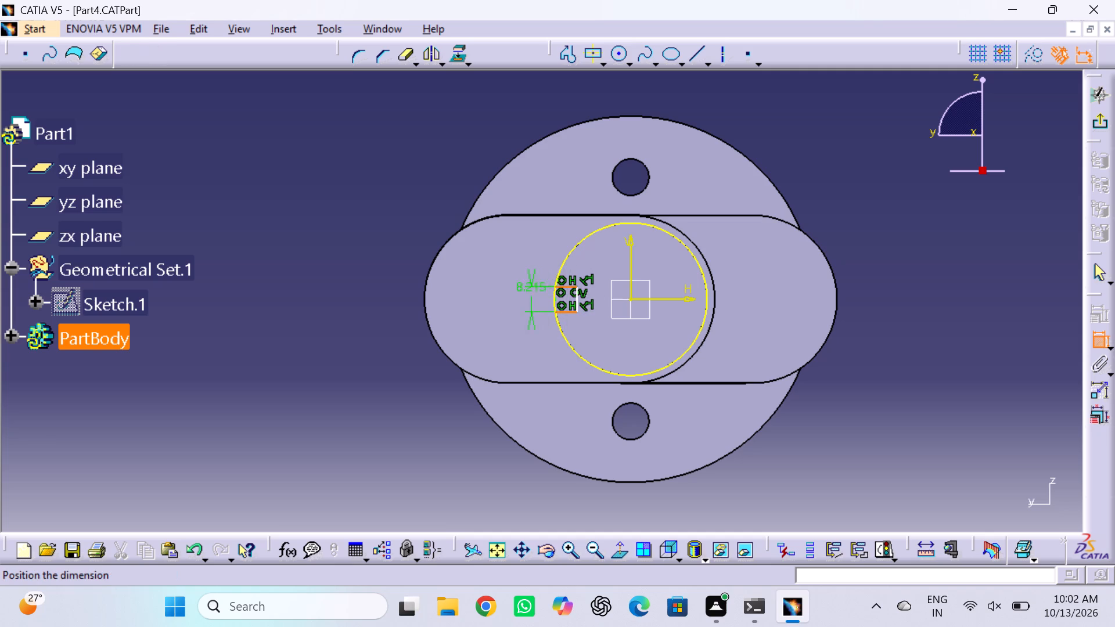
left_click(512, 300)
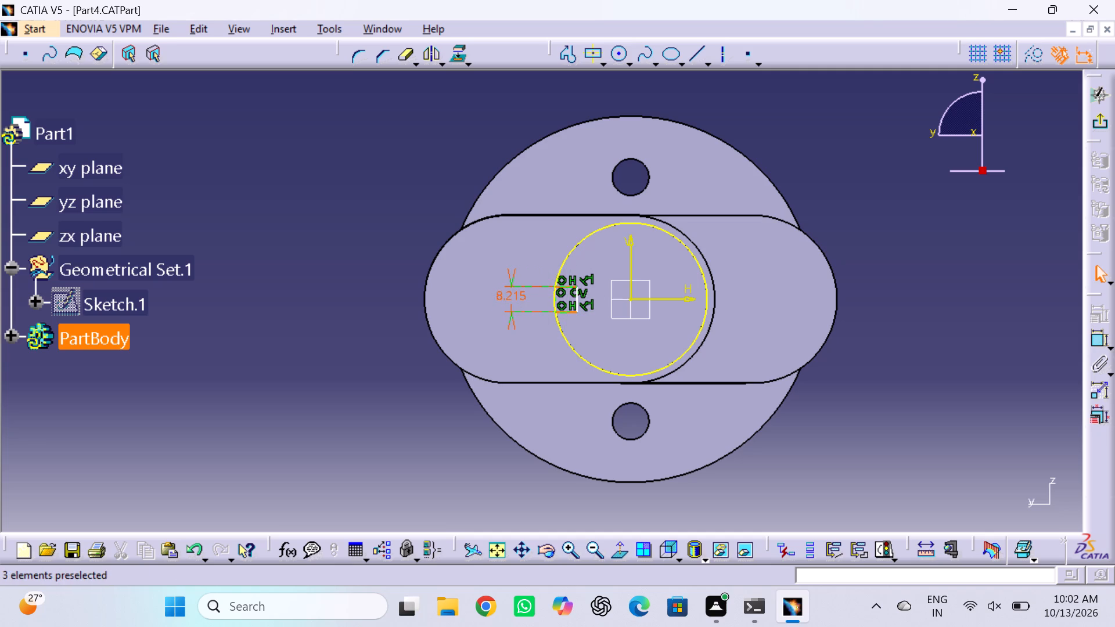
triple_click(515, 293)
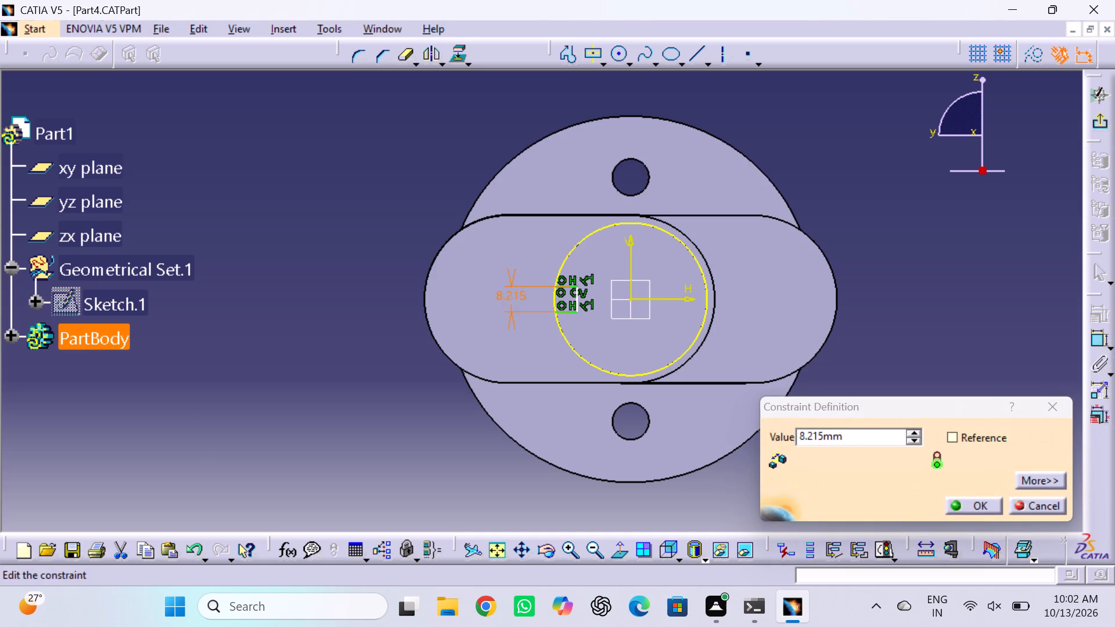
key("1")
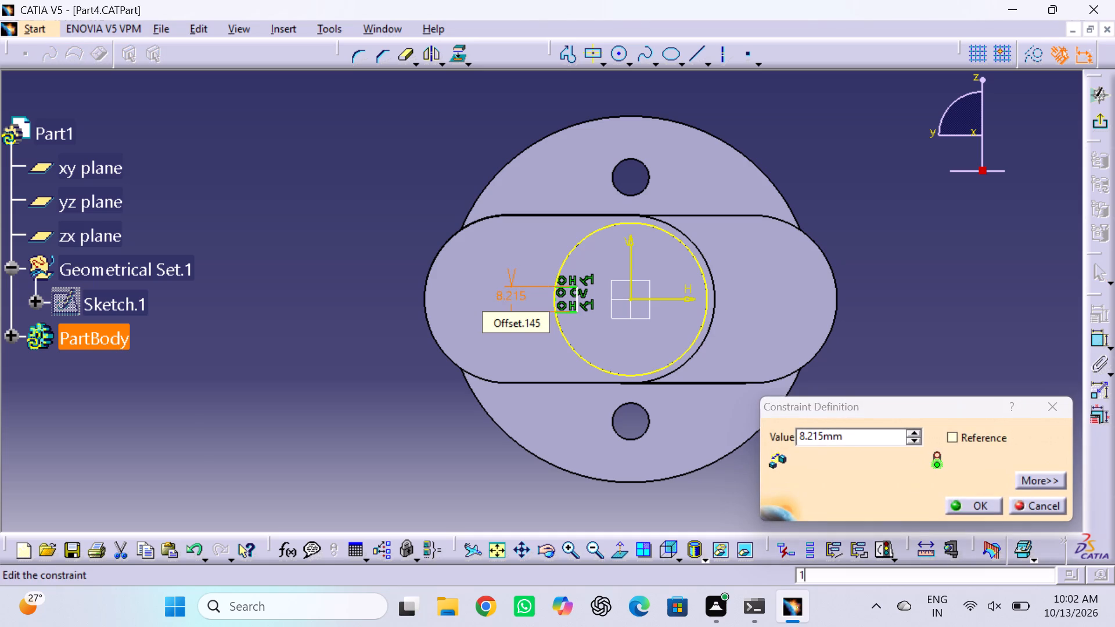
key("0")
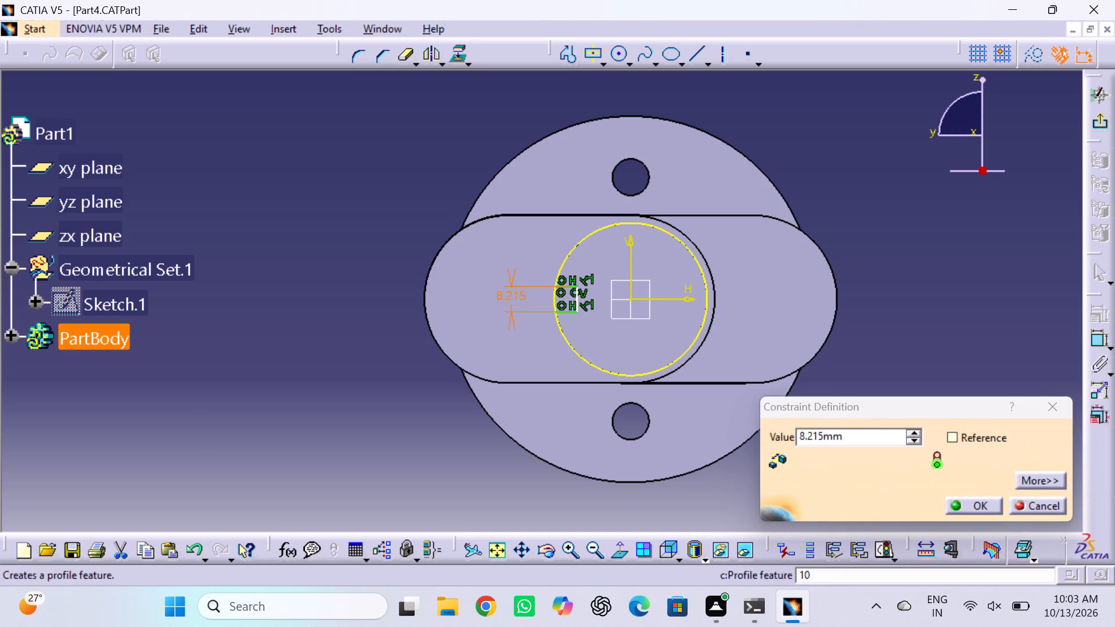
triple_click(843, 435)
left_click(843, 435)
double_click(843, 435)
left_click(843, 435)
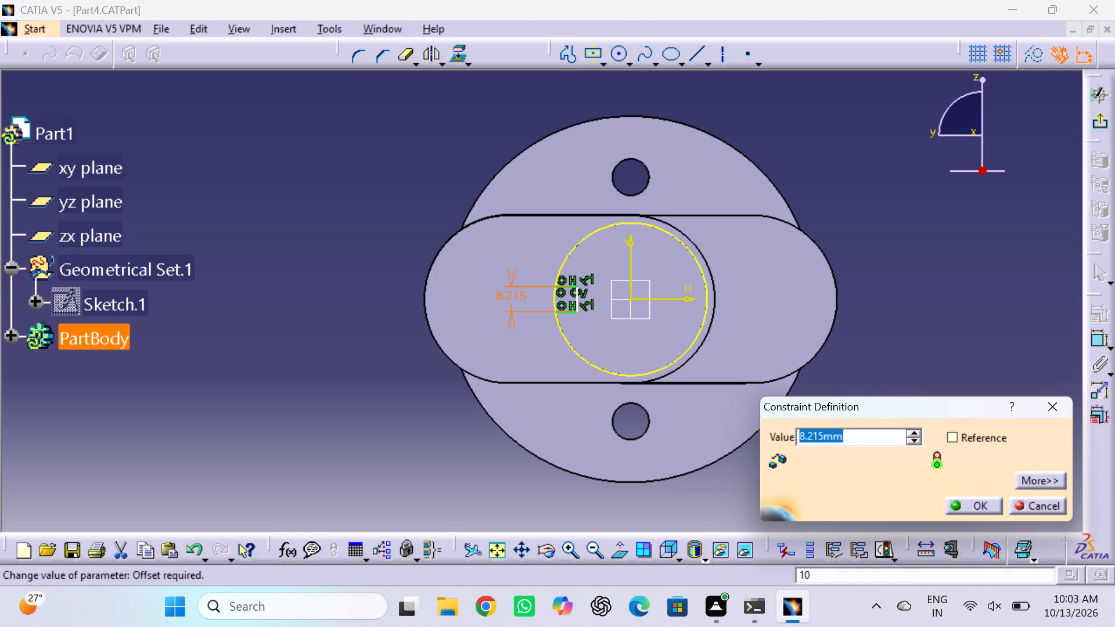
key("1")
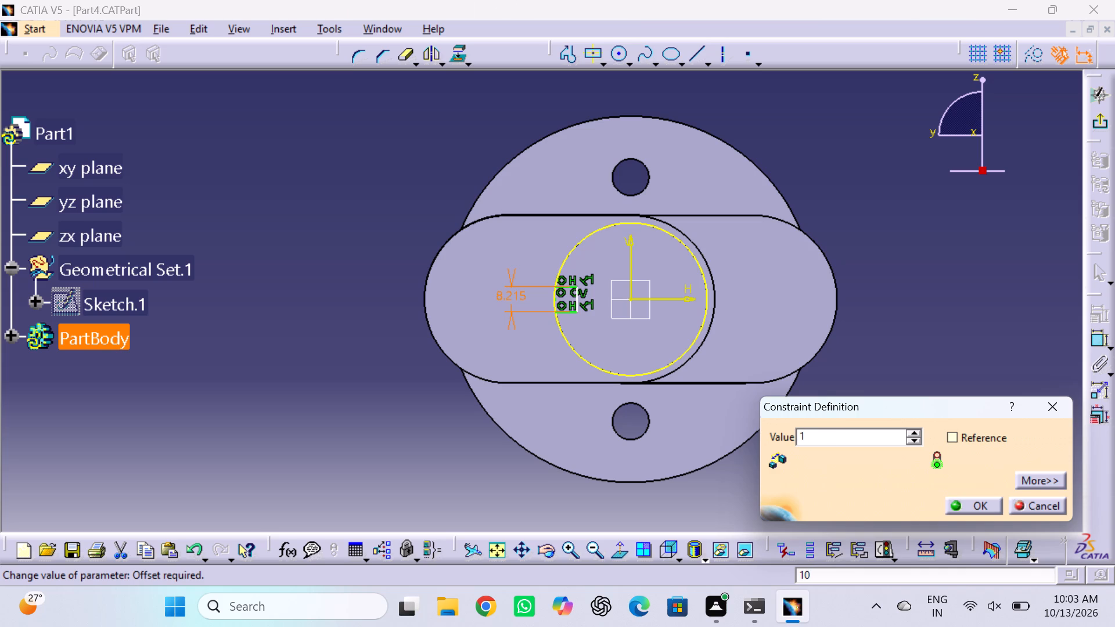
key("0")
key("Return")
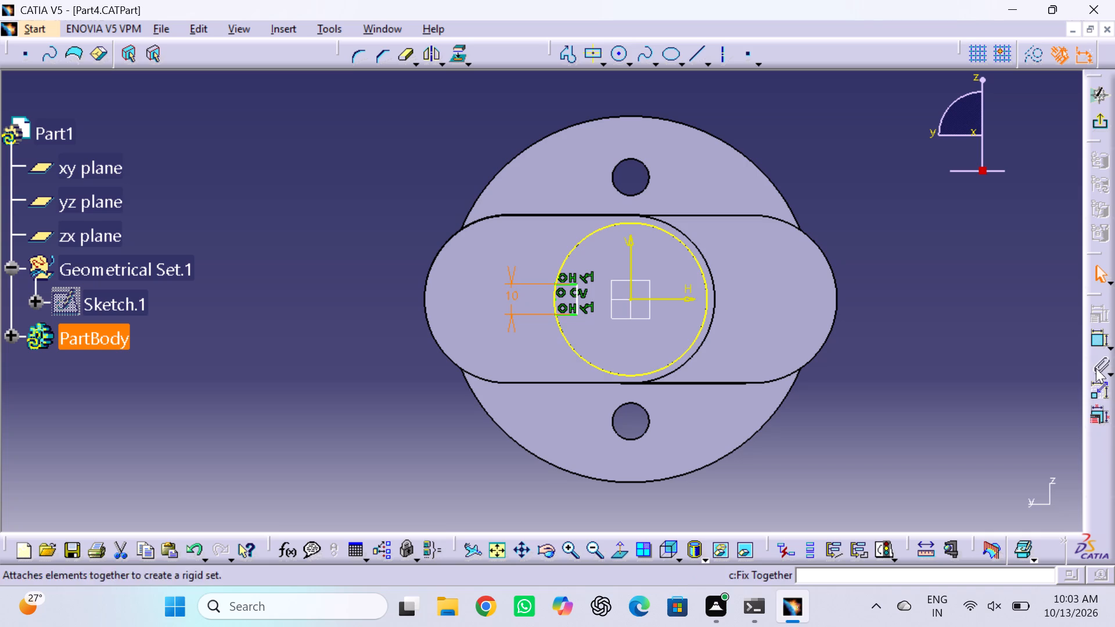
Dimension the length of the rectangle's upper horizontal side, set it to 2 mm, and exit the sketch.
left_click(1103, 344)
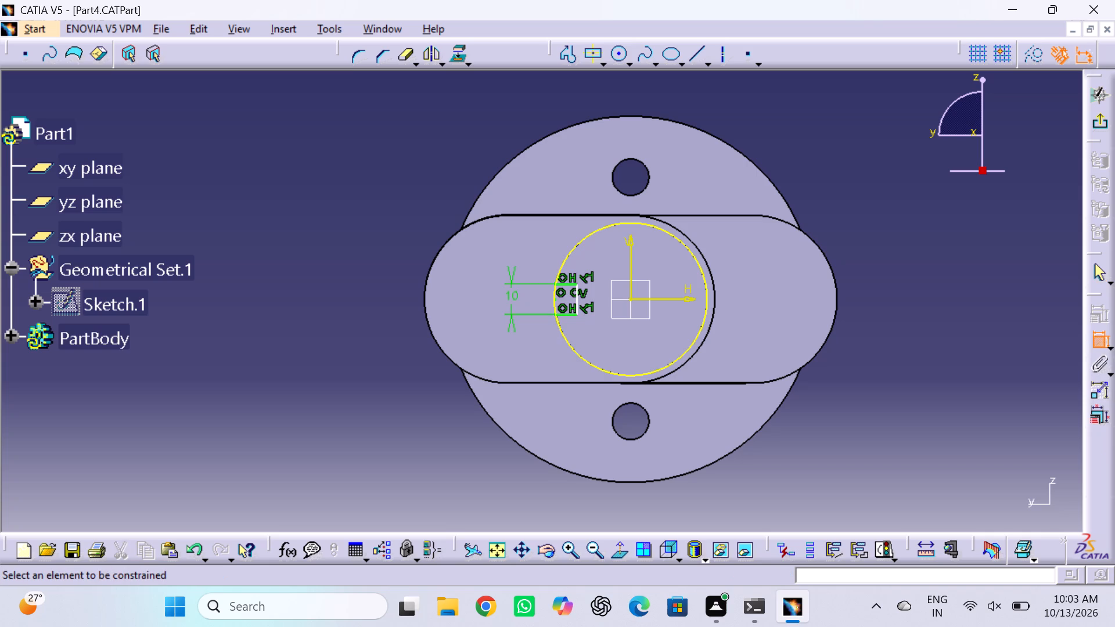
left_click(569, 283)
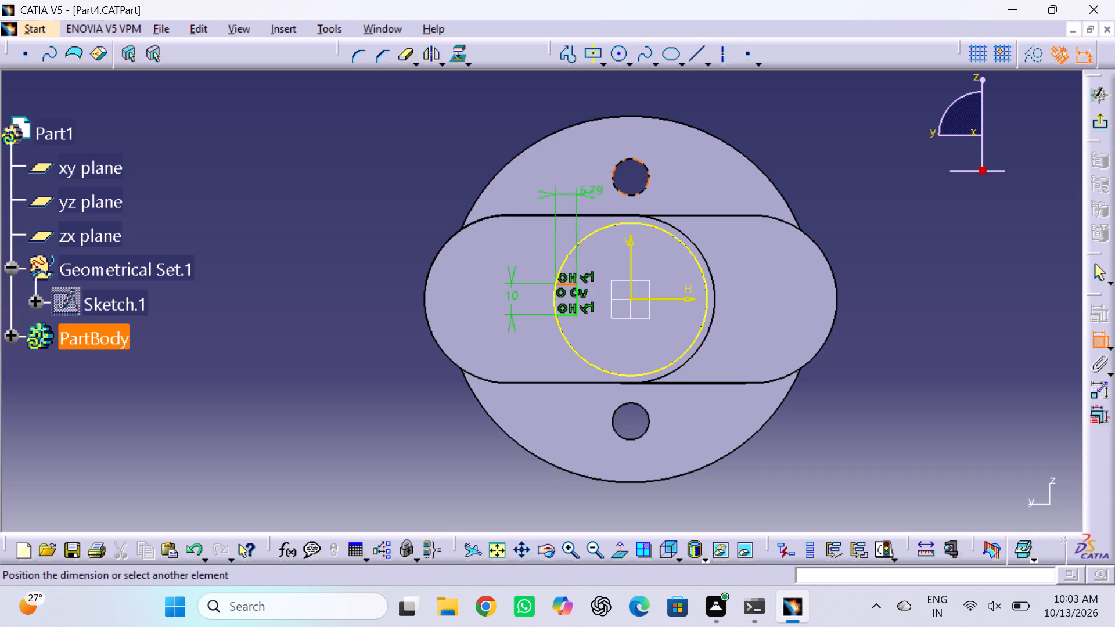
left_click(573, 206)
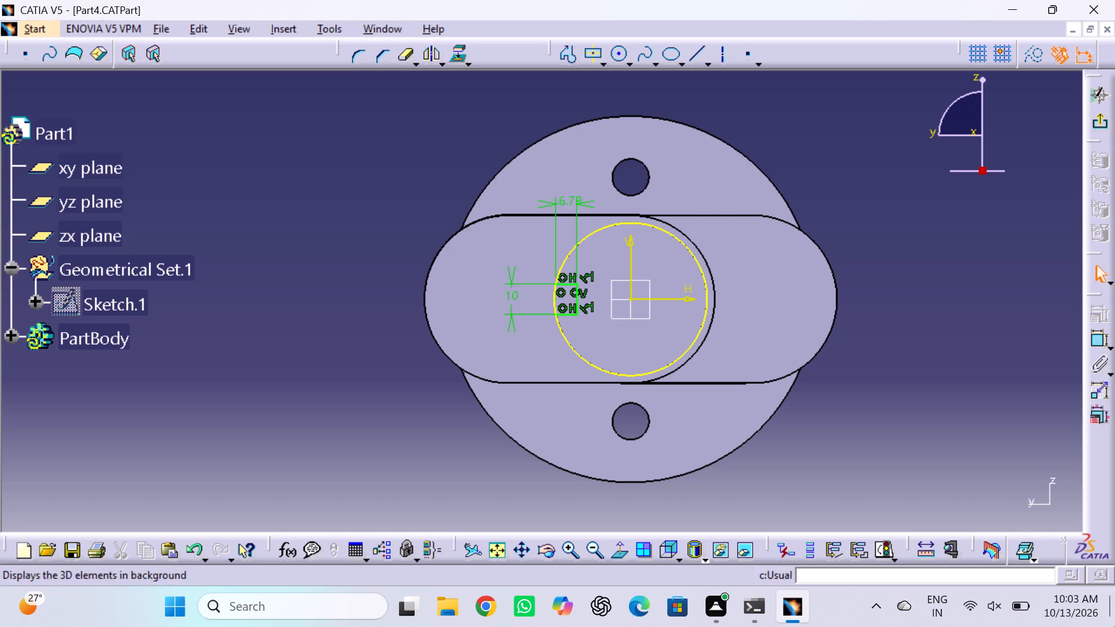
double_click(564, 205)
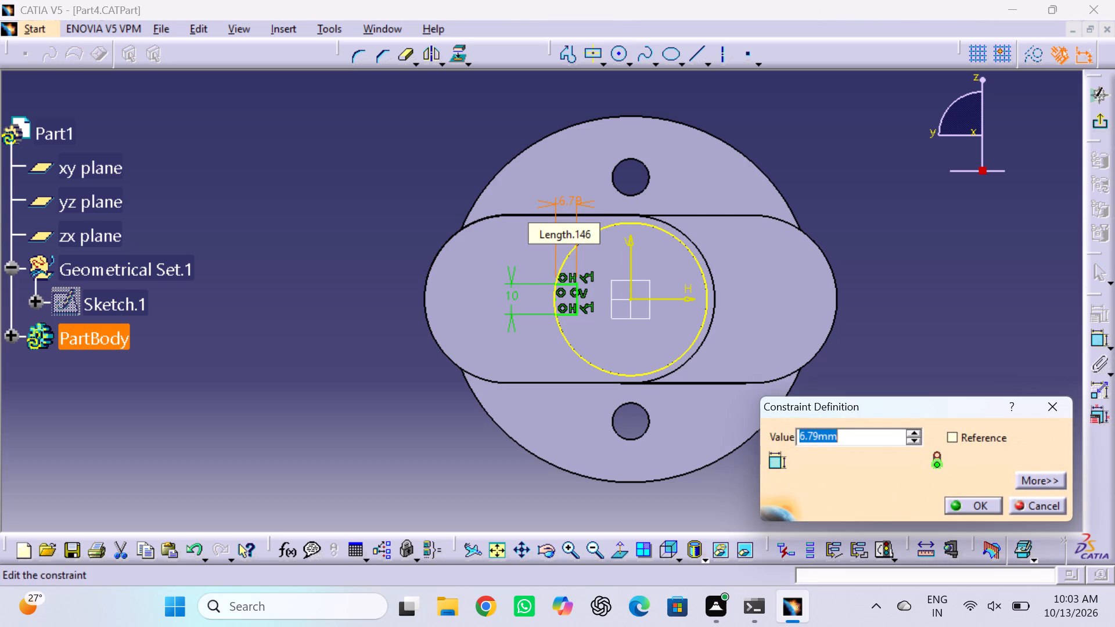
key("2")
key("Return")
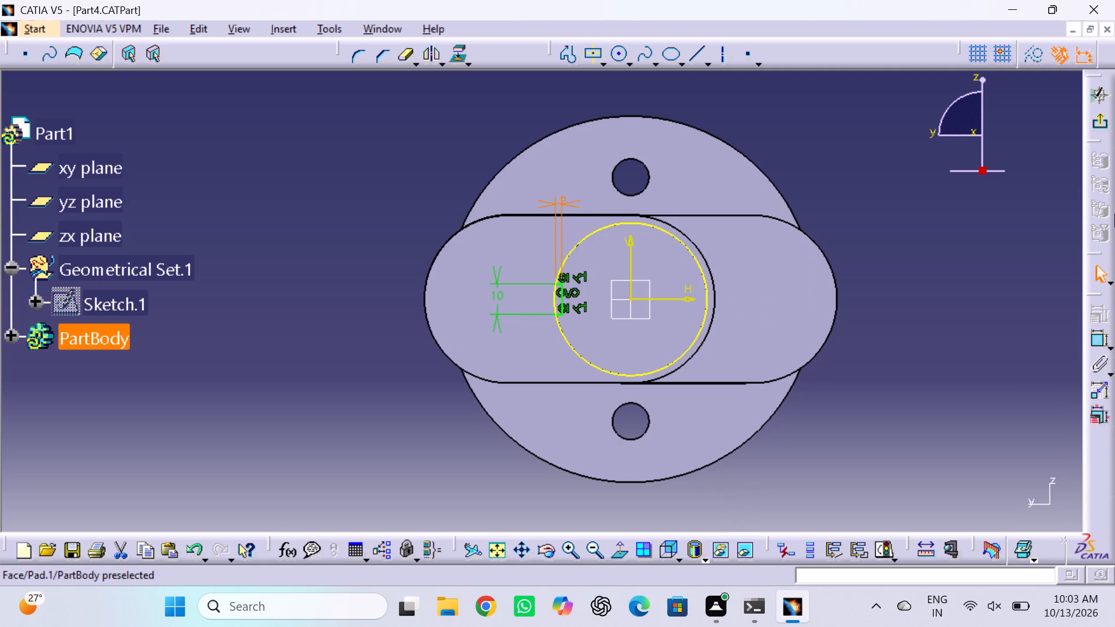
left_click(1101, 120)
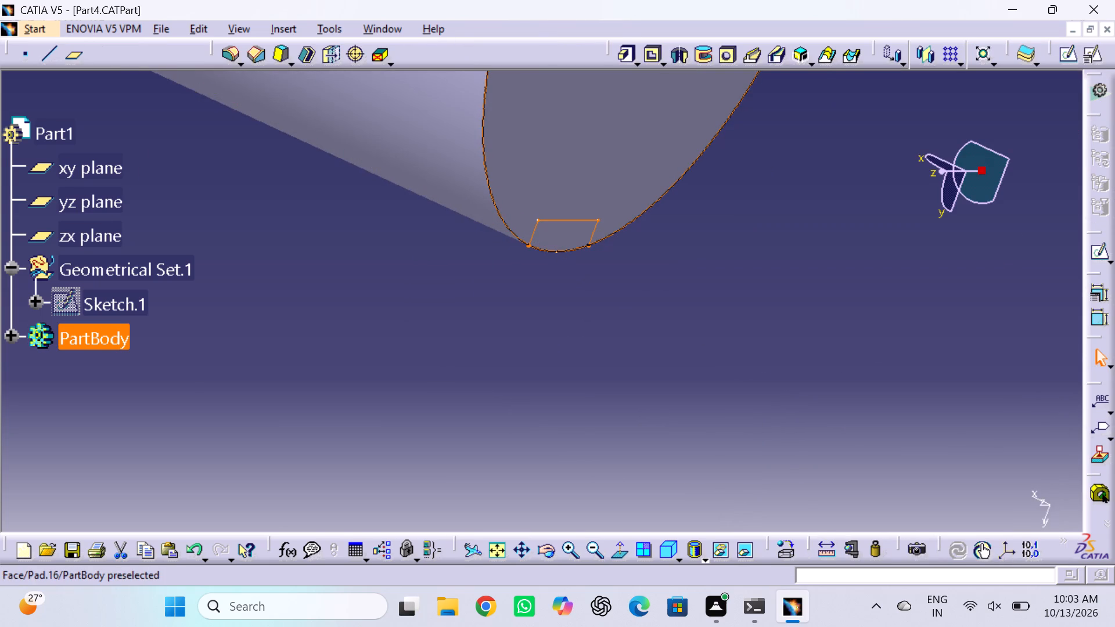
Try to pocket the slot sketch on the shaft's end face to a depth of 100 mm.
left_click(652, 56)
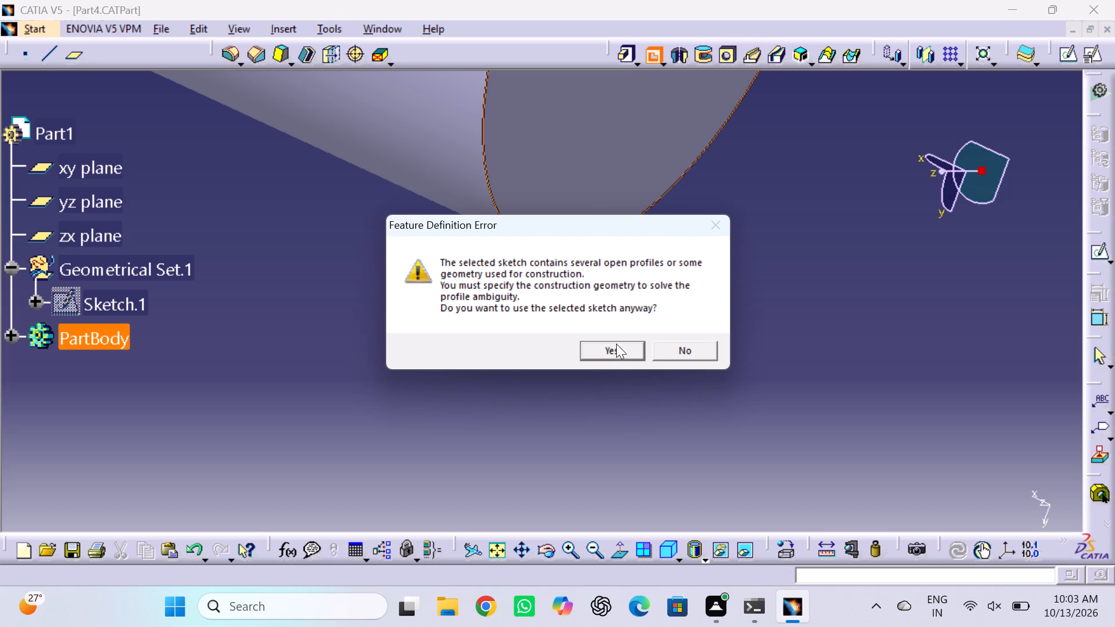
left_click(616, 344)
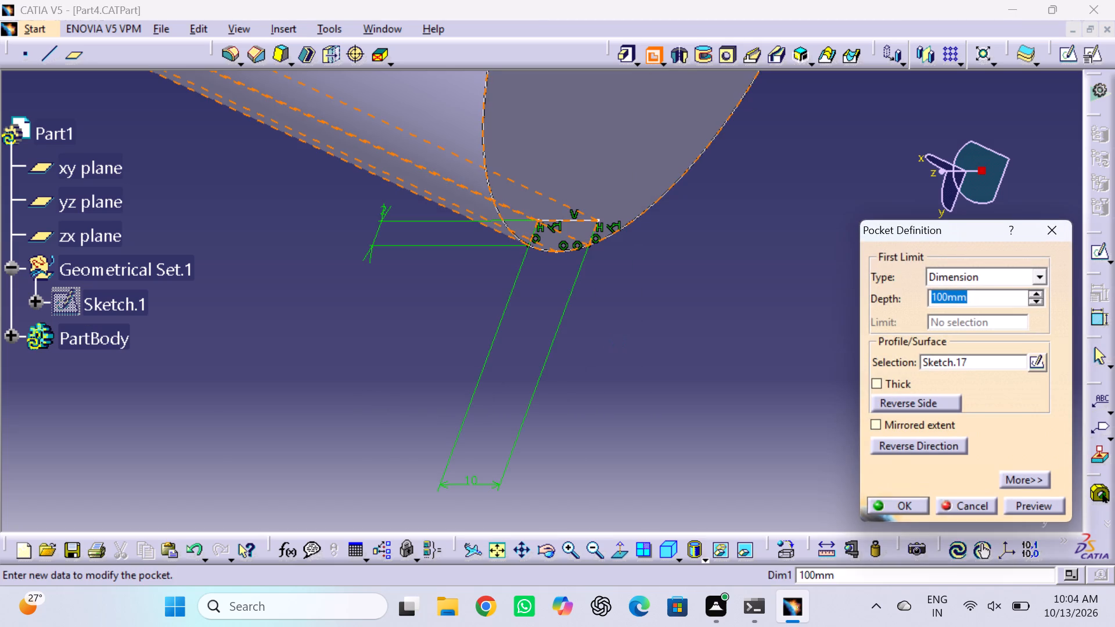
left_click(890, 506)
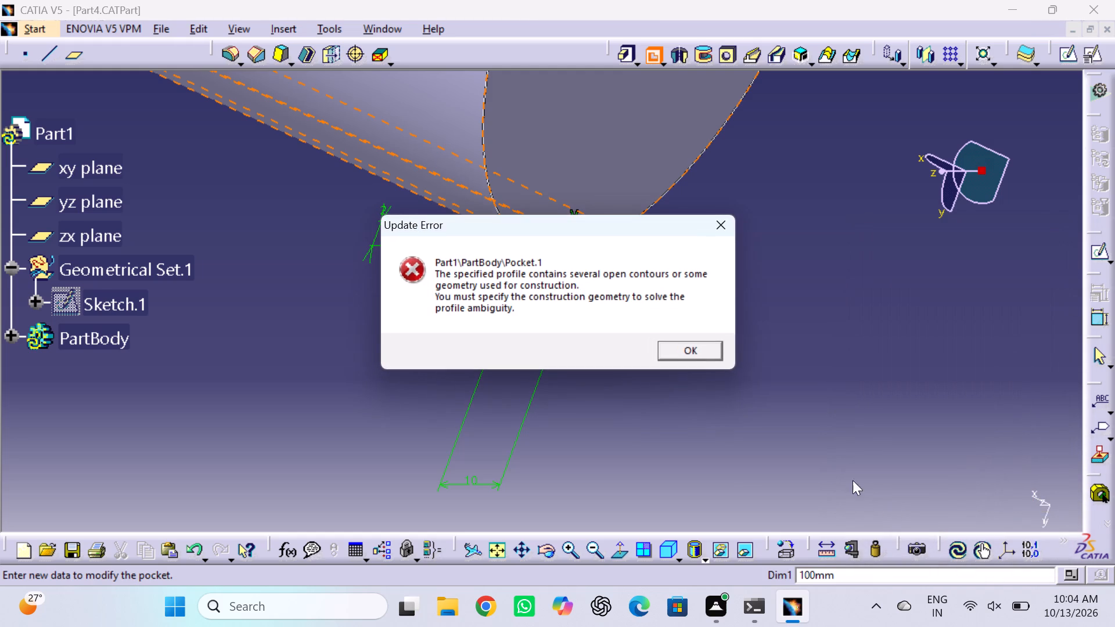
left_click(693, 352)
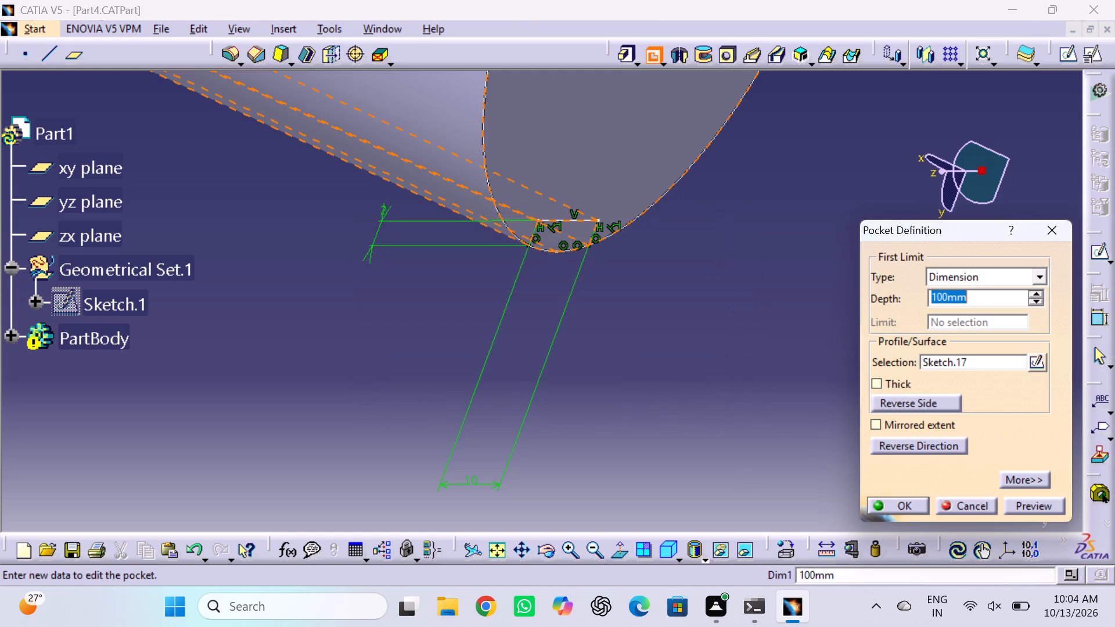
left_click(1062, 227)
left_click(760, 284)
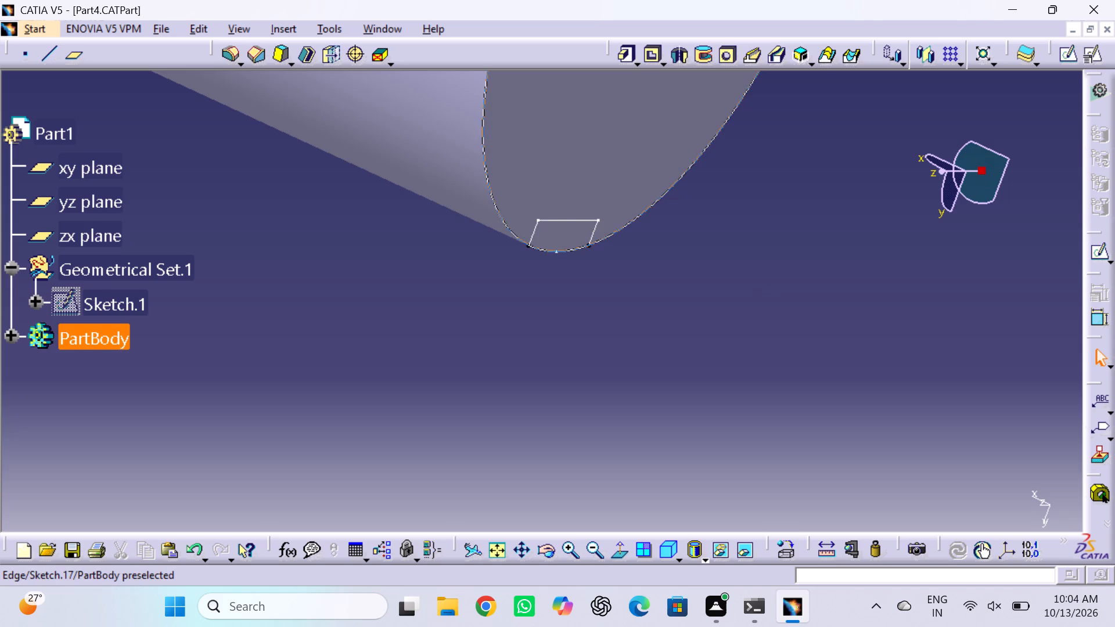
Reopen the slot sketch, quick-trim the projected circle's arc outside the 10 mm slot profile, and exit the sketch.
double_click(574, 221)
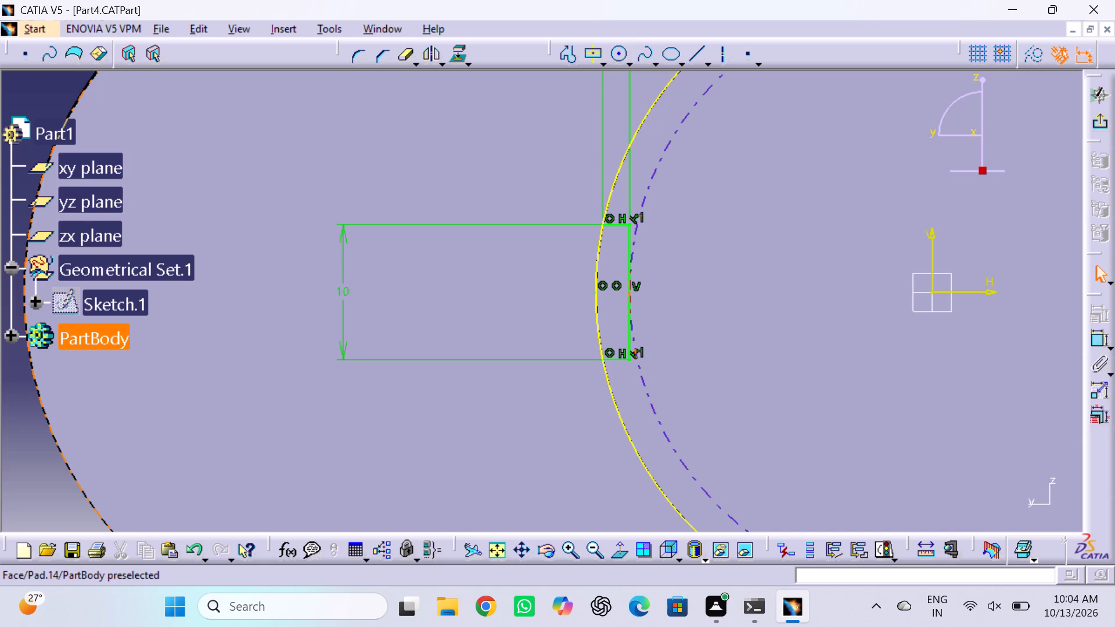
double_click(594, 547)
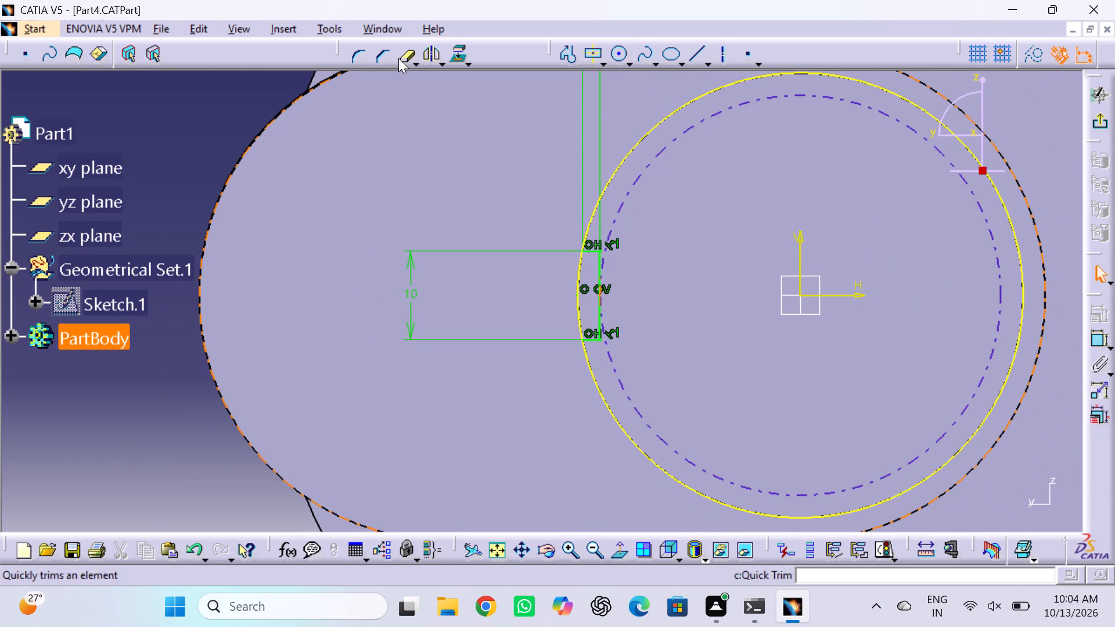
left_click(398, 58)
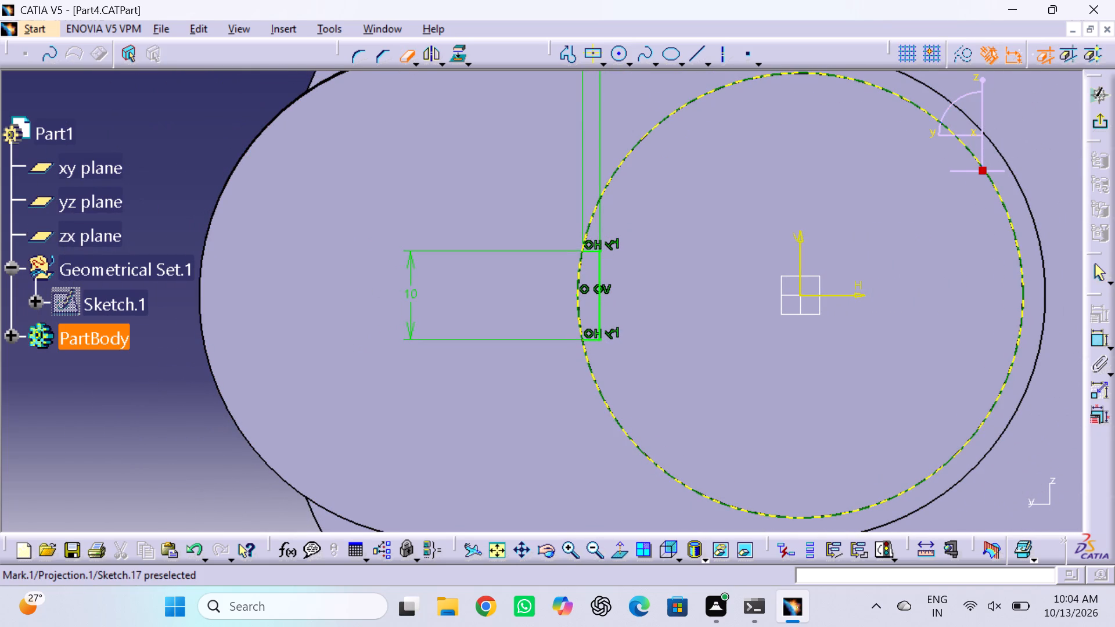
left_click(1010, 217)
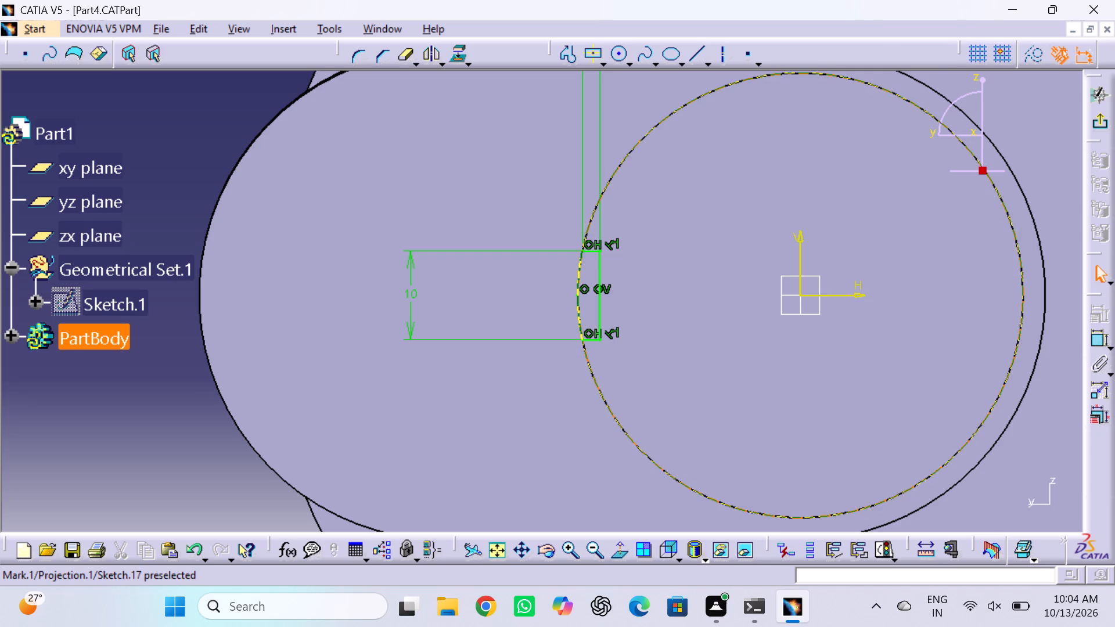
left_click(1105, 121)
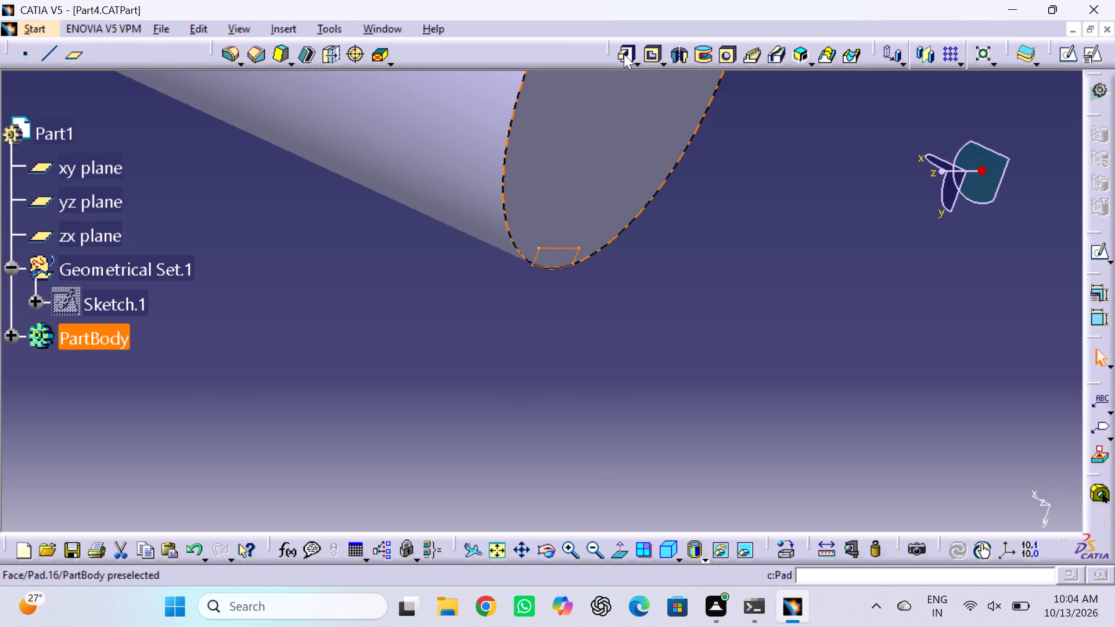
Pocket the closed slot profile 100 mm deep along the 50 mm end shaft.
left_click(646, 55)
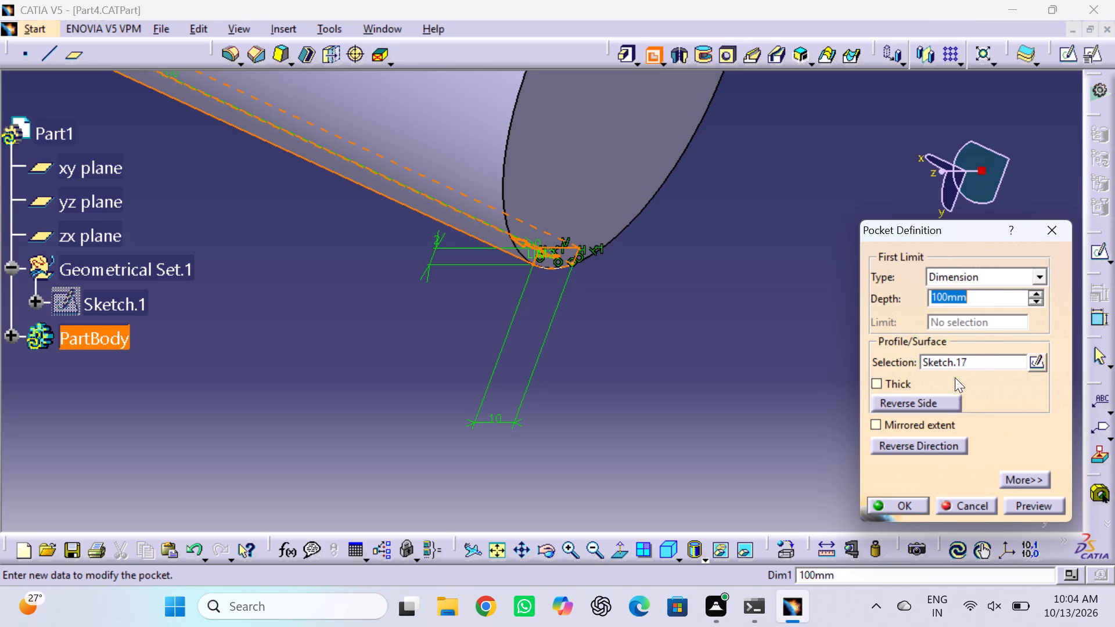
left_click(912, 504)
left_click(778, 367)
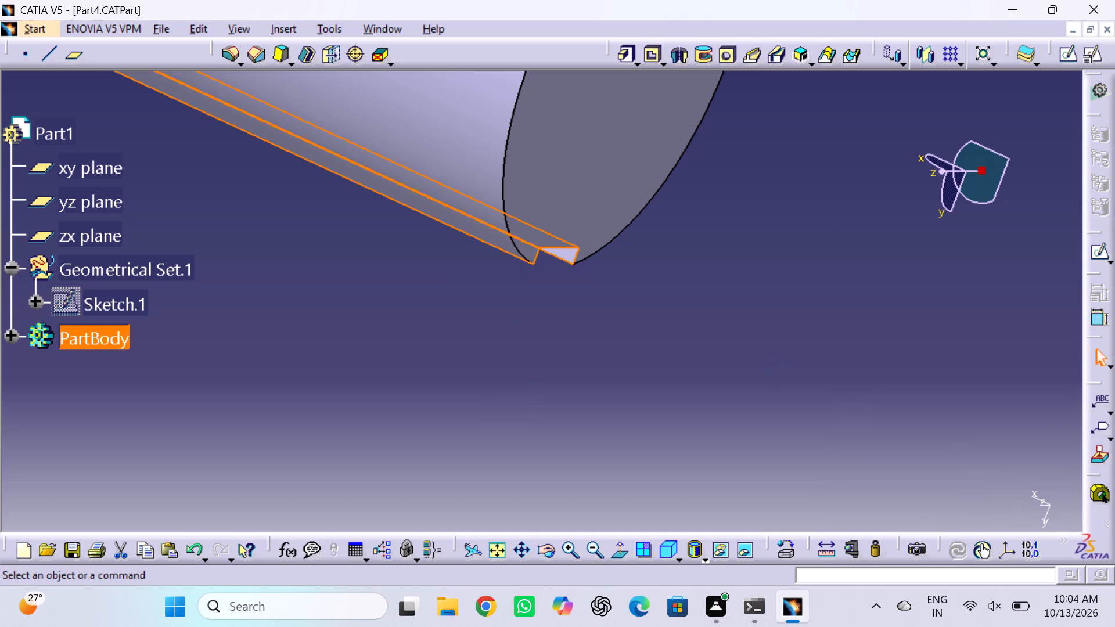
Start a sketch on the slotted shaft's end face and draw a circle about 13 mm in diameter centred on the origin.
left_click(607, 164)
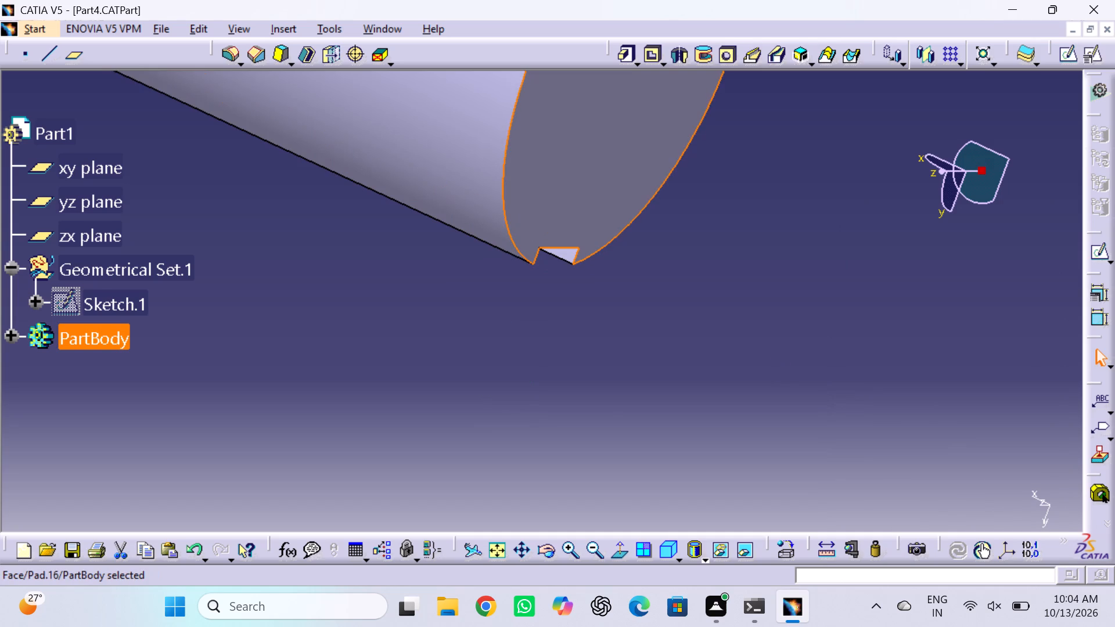
left_click(1070, 54)
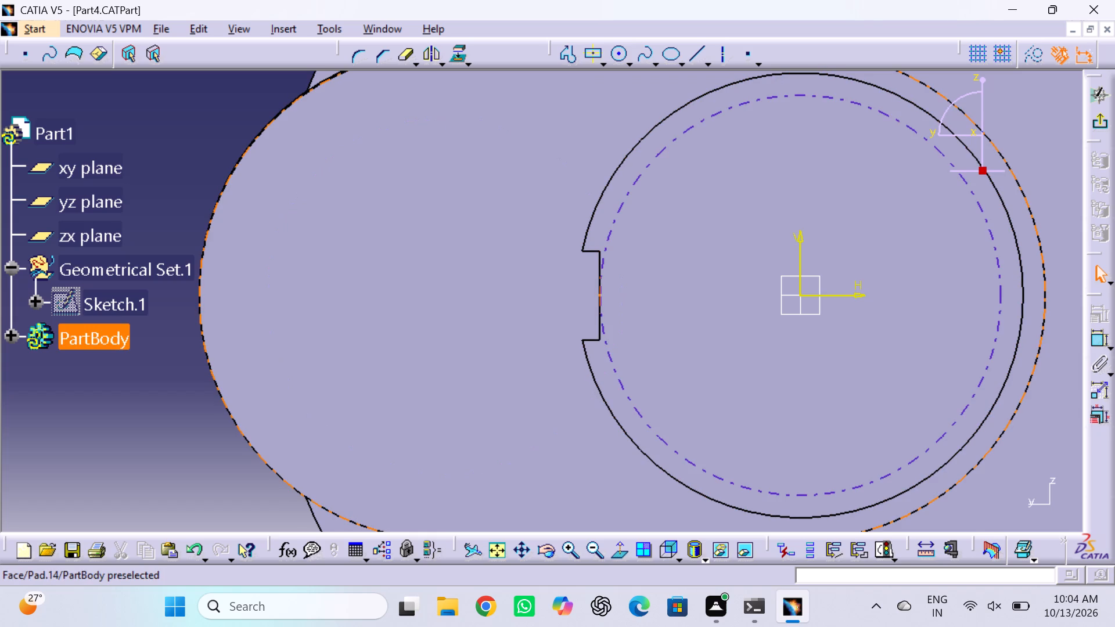
left_click(618, 50)
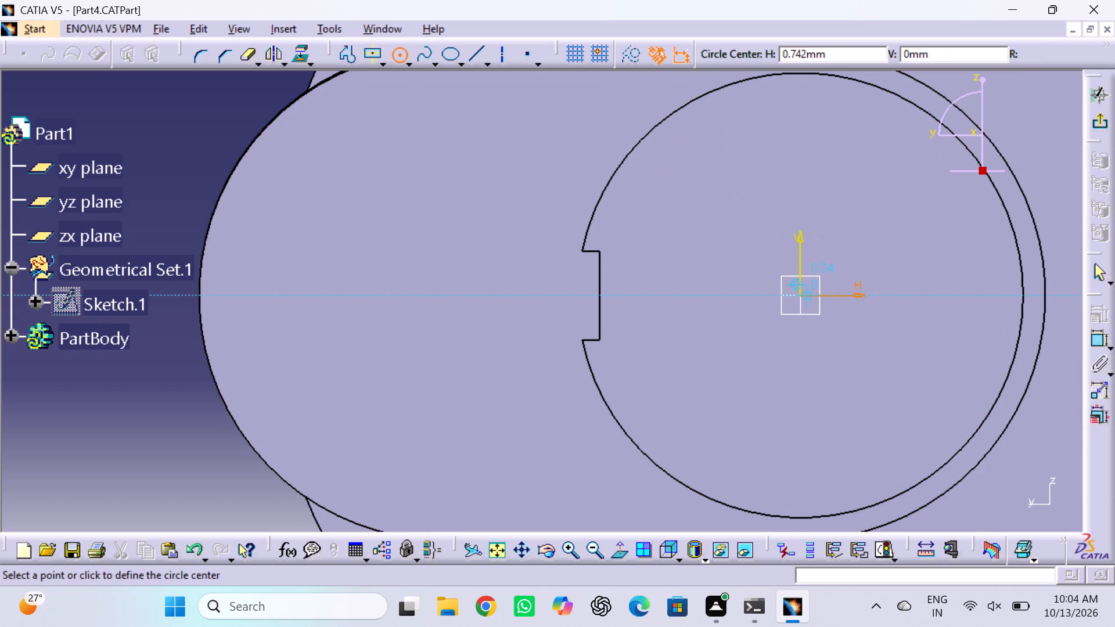
left_click(799, 297)
left_click(836, 343)
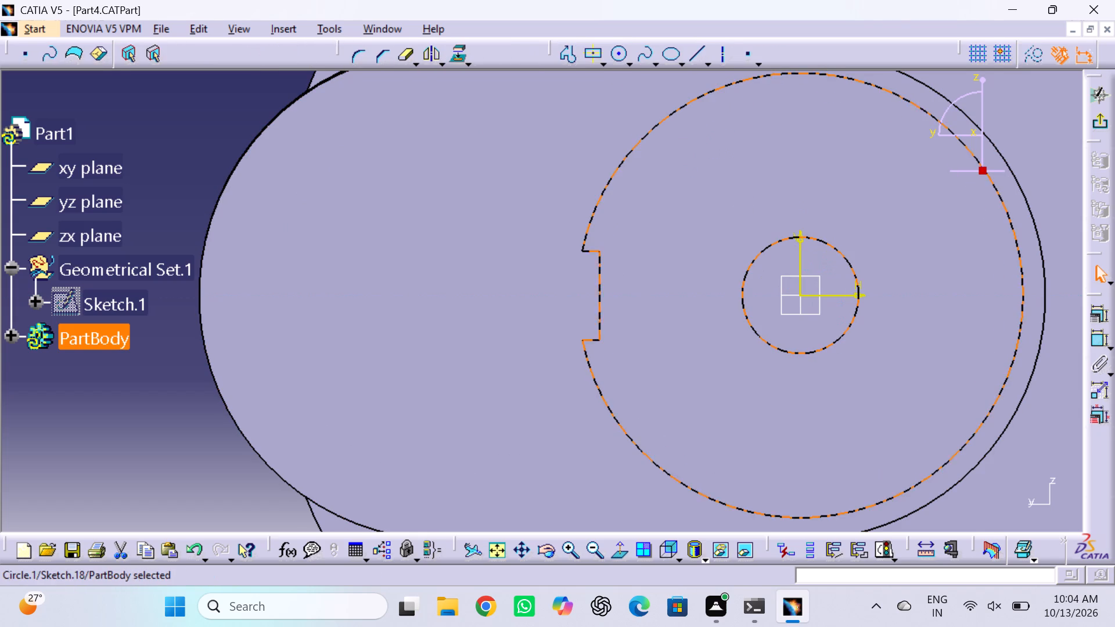
Dimension the circle's diameter, set it to 25 mm, and exit the sketch.
left_click(1099, 340)
left_click(828, 160)
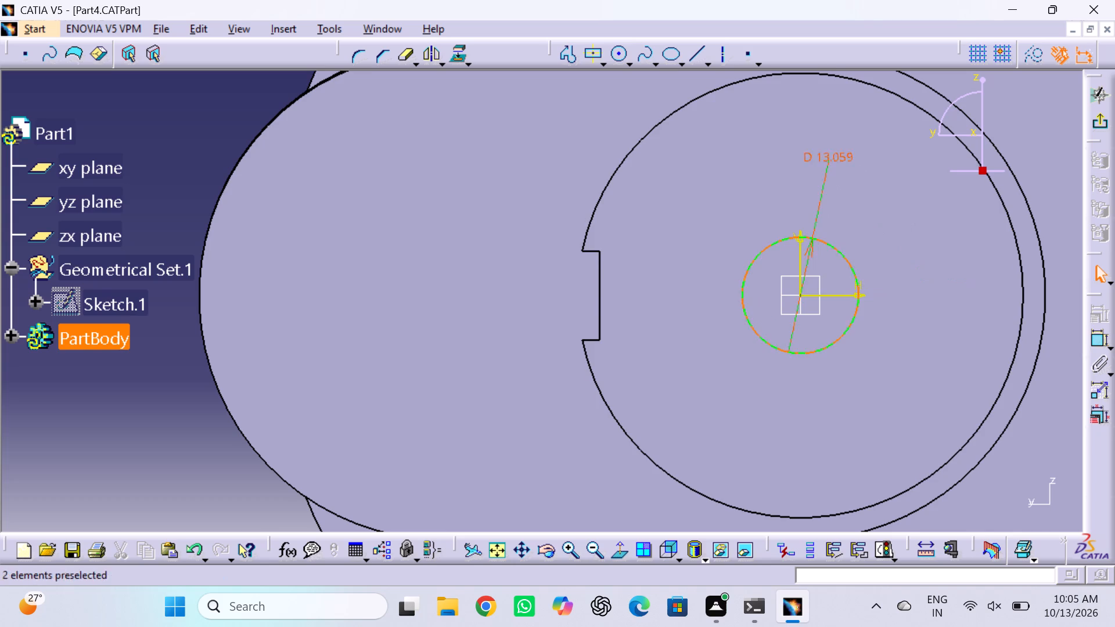
double_click(844, 153)
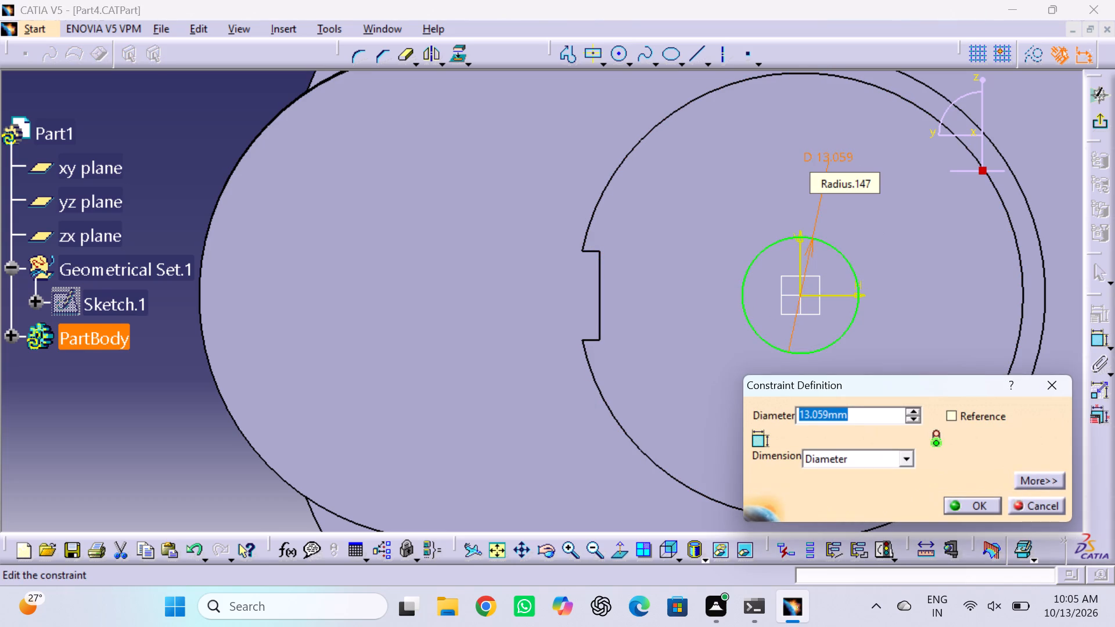
type("25")
key("Return")
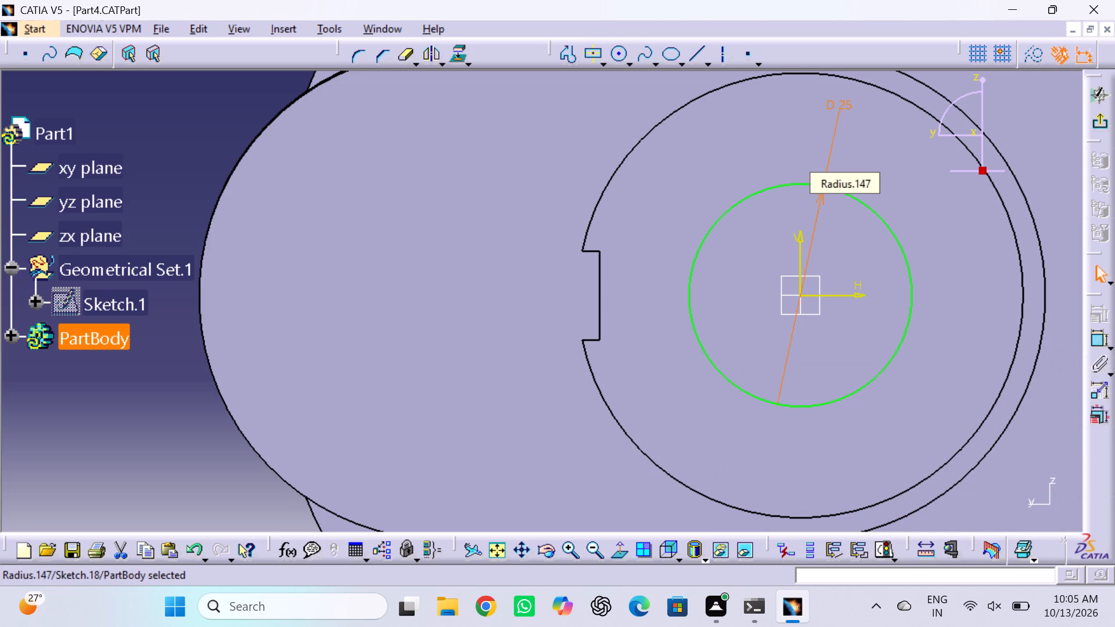
left_click(1100, 124)
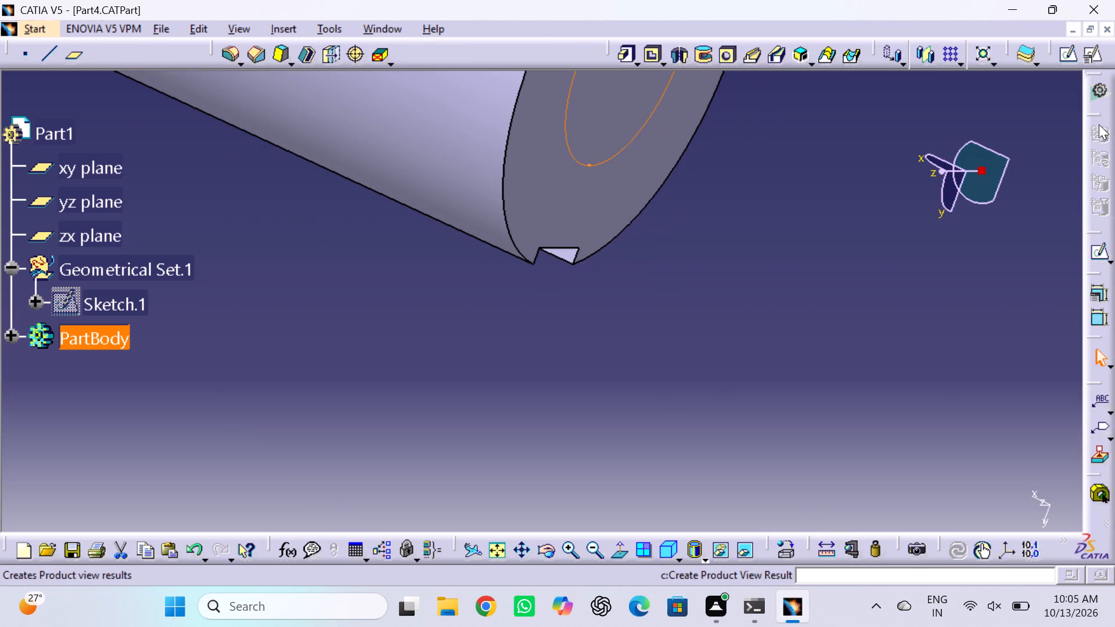
Pad the 25 mm circle outward from the shaft's end face with a length of 20 mm.
left_click(623, 60)
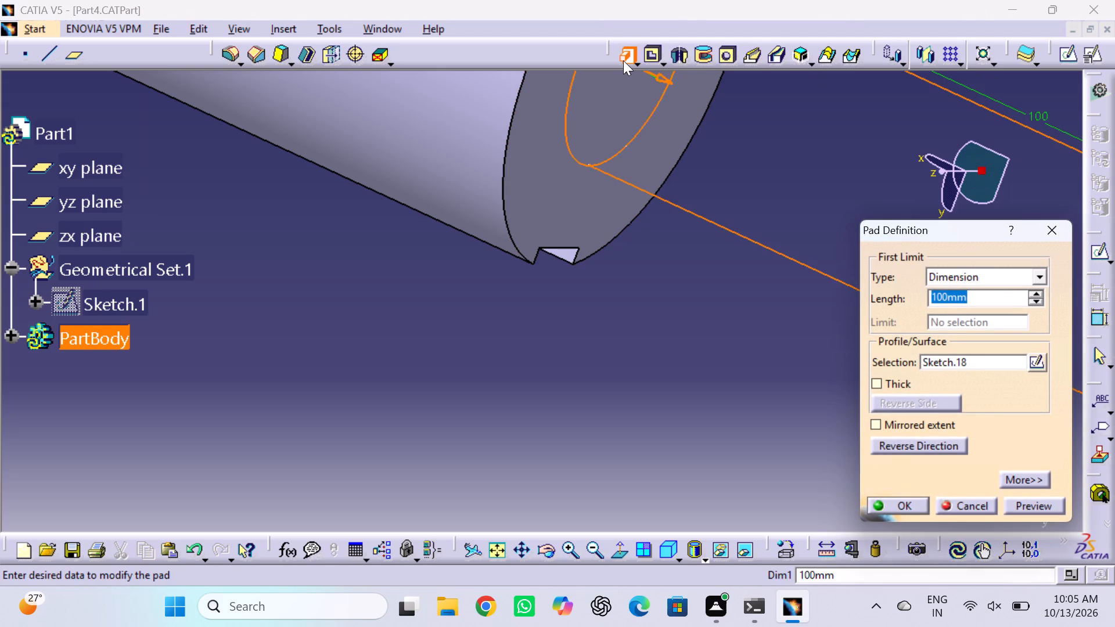
triple_click(979, 302)
left_click(979, 302)
left_click(979, 302)
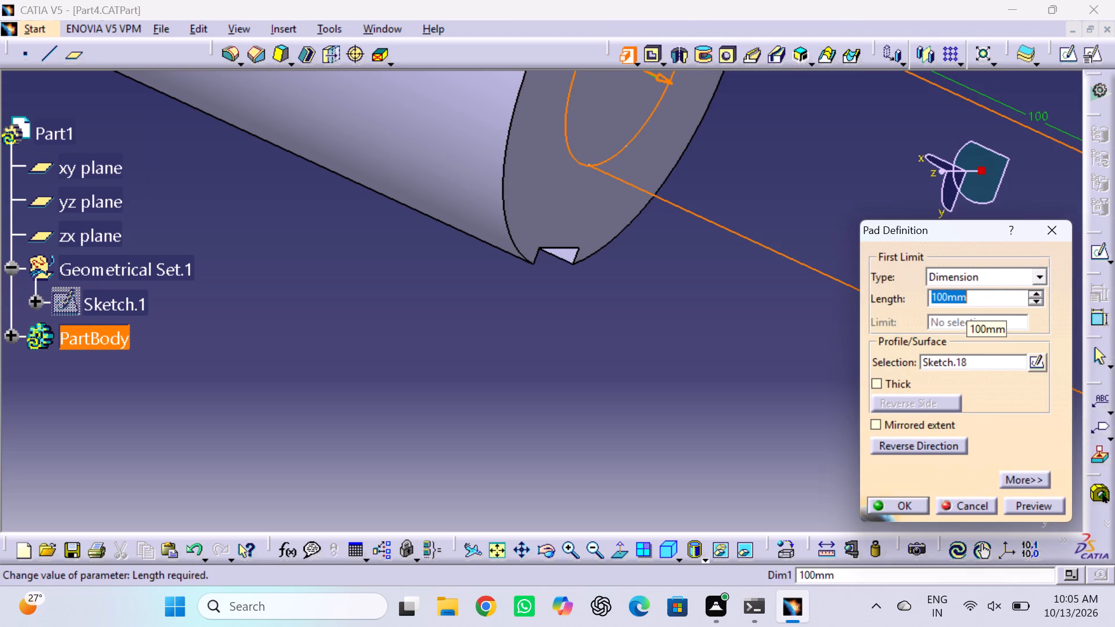
key("2")
key("0")
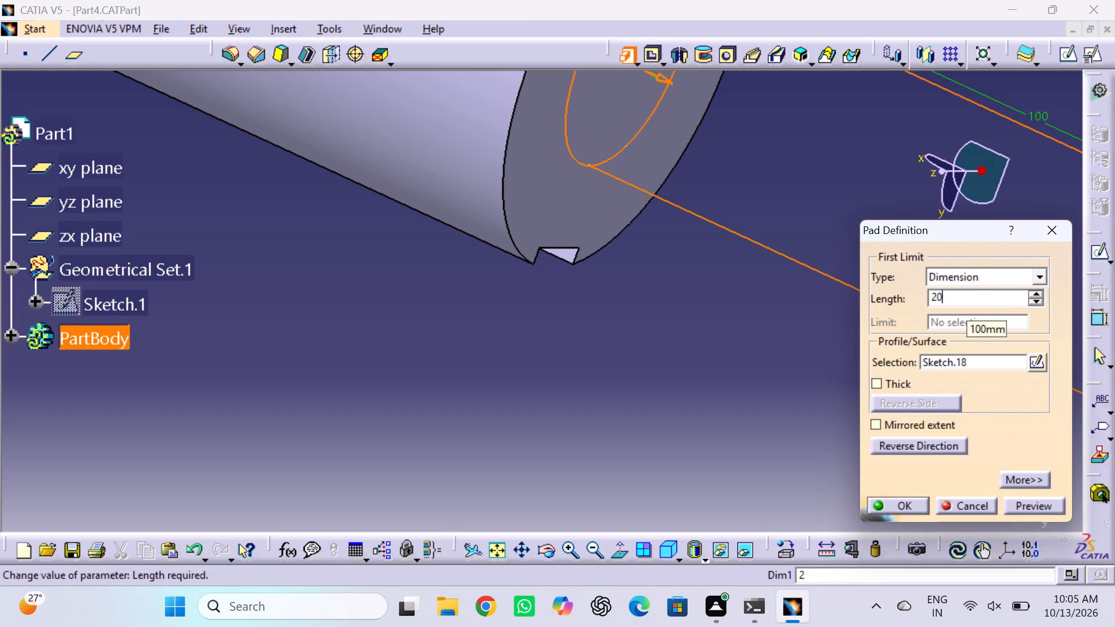
left_click(907, 505)
left_click(804, 356)
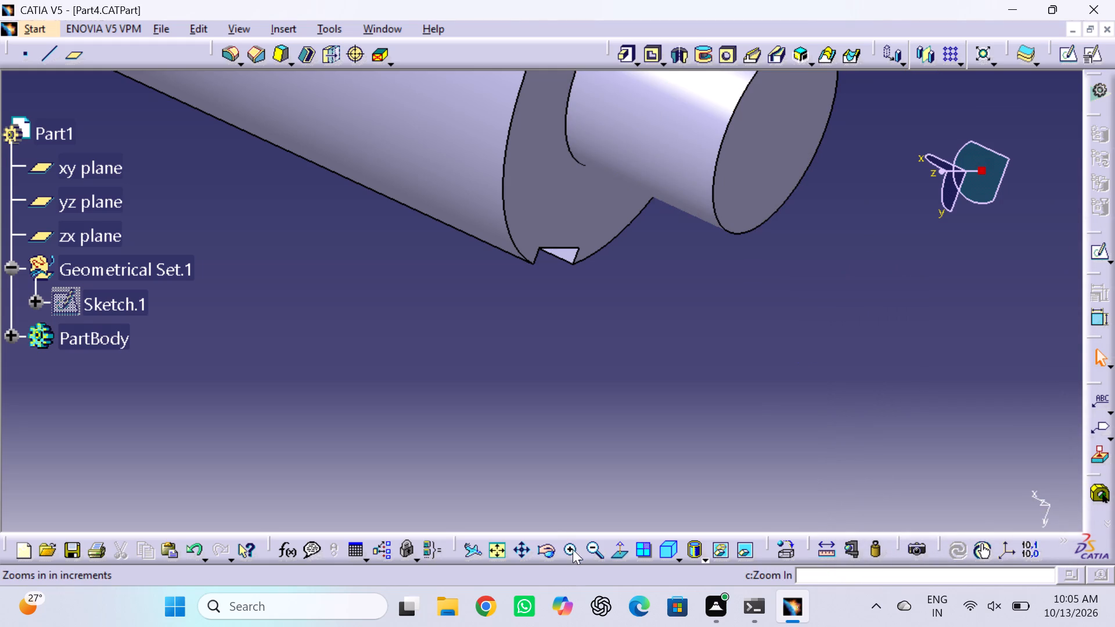
Save the crankshaft part.
left_click(588, 543)
triple_click(588, 543)
triple_click(588, 543)
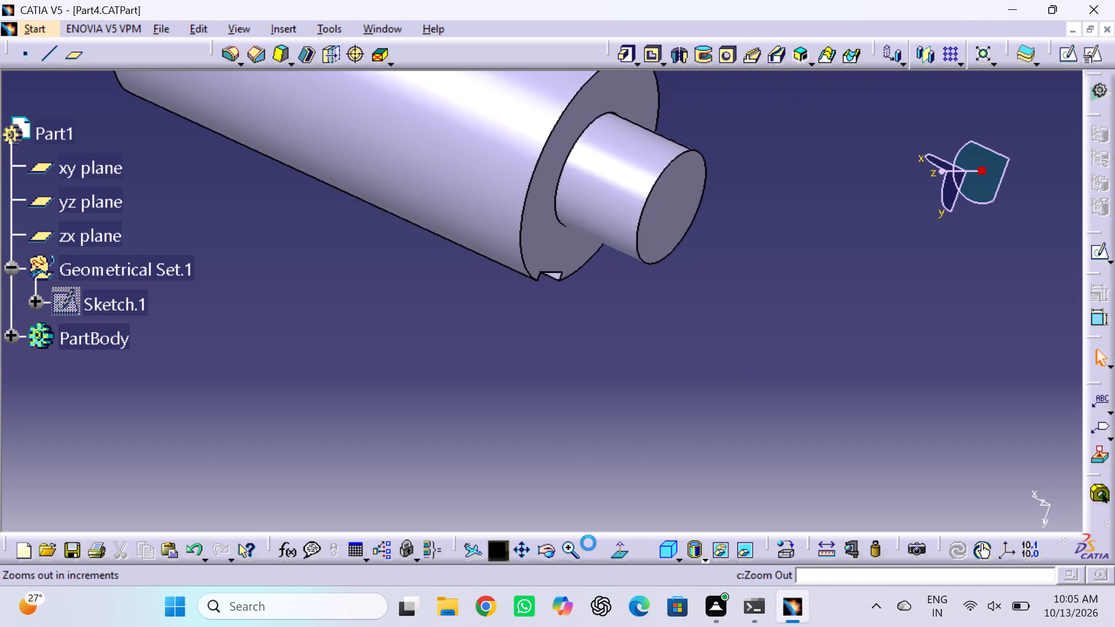
triple_click(588, 543)
triple_click(588, 543)
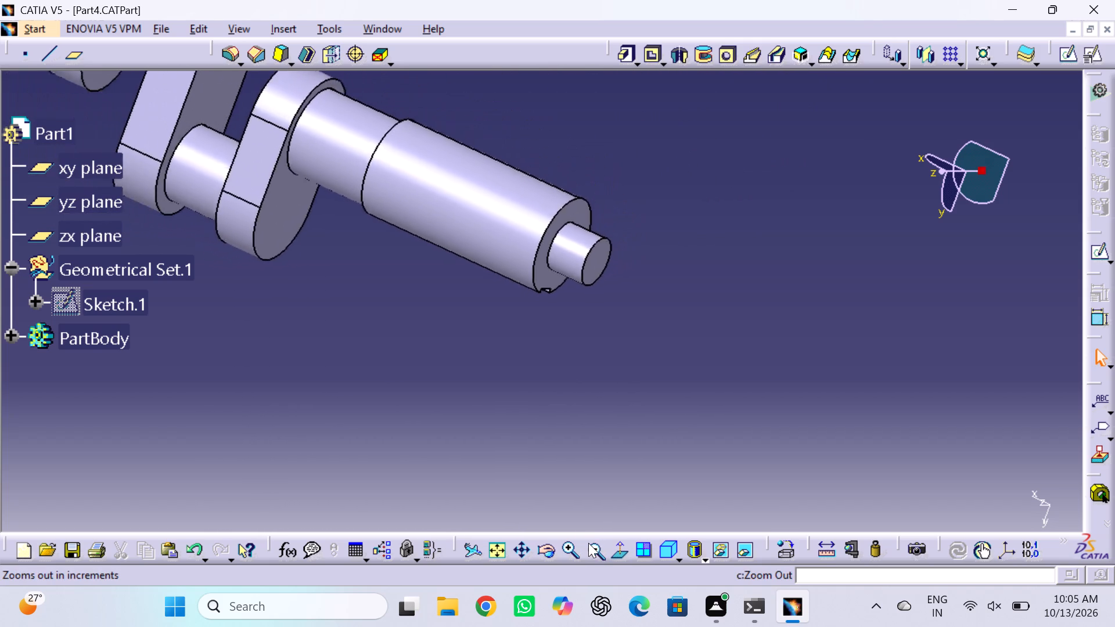
triple_click(588, 543)
triple_click(588, 542)
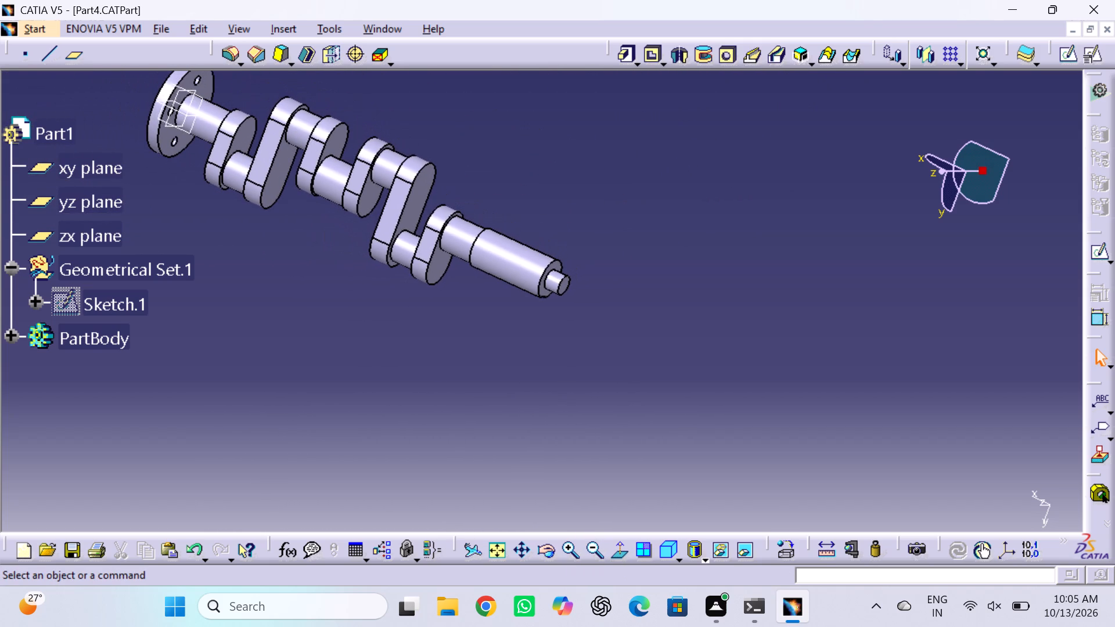
key("ctrl+s")
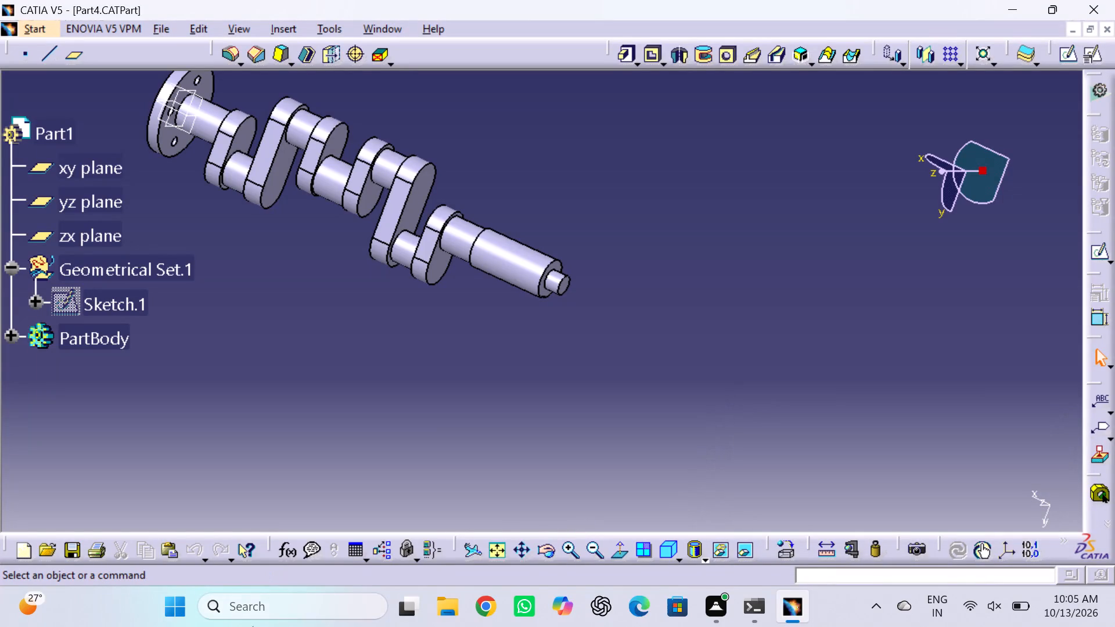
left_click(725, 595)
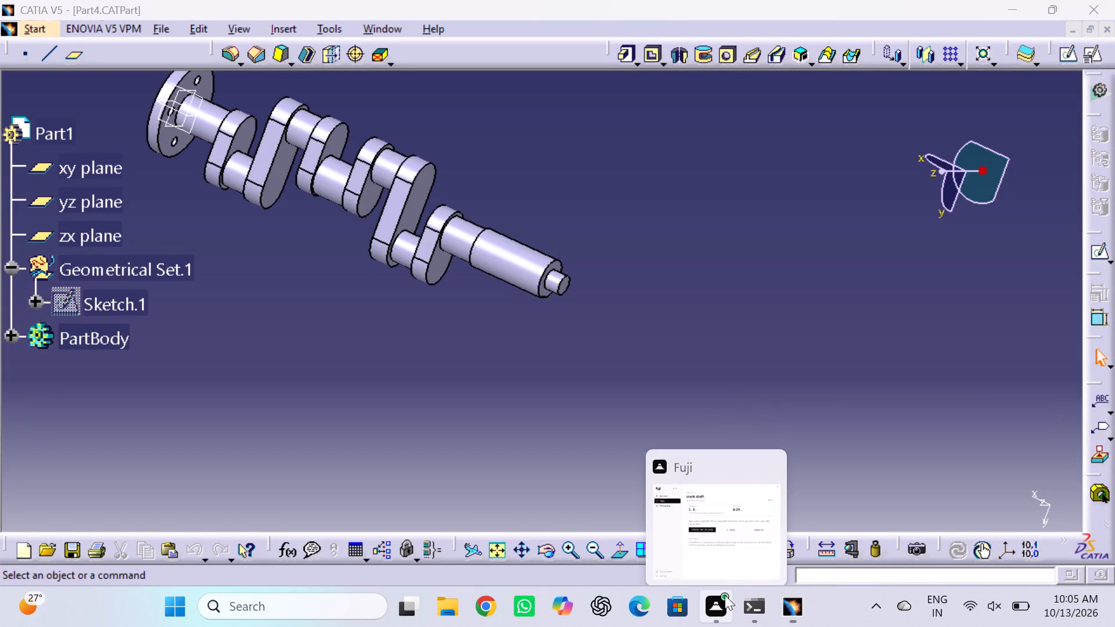
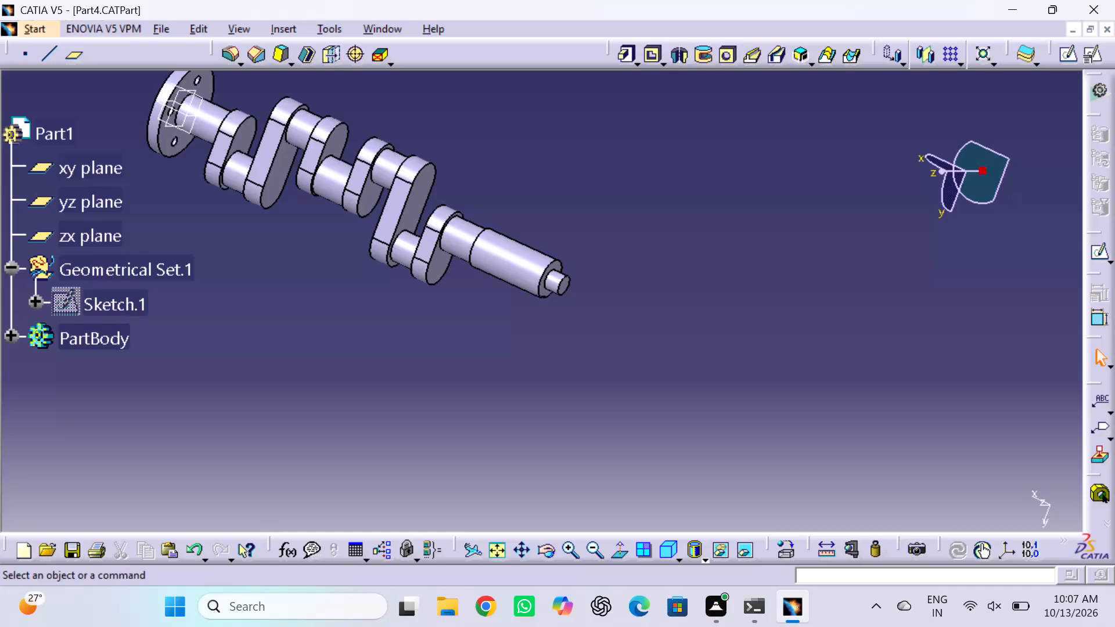
Save the crankshaft part.
key("ctrl+s")
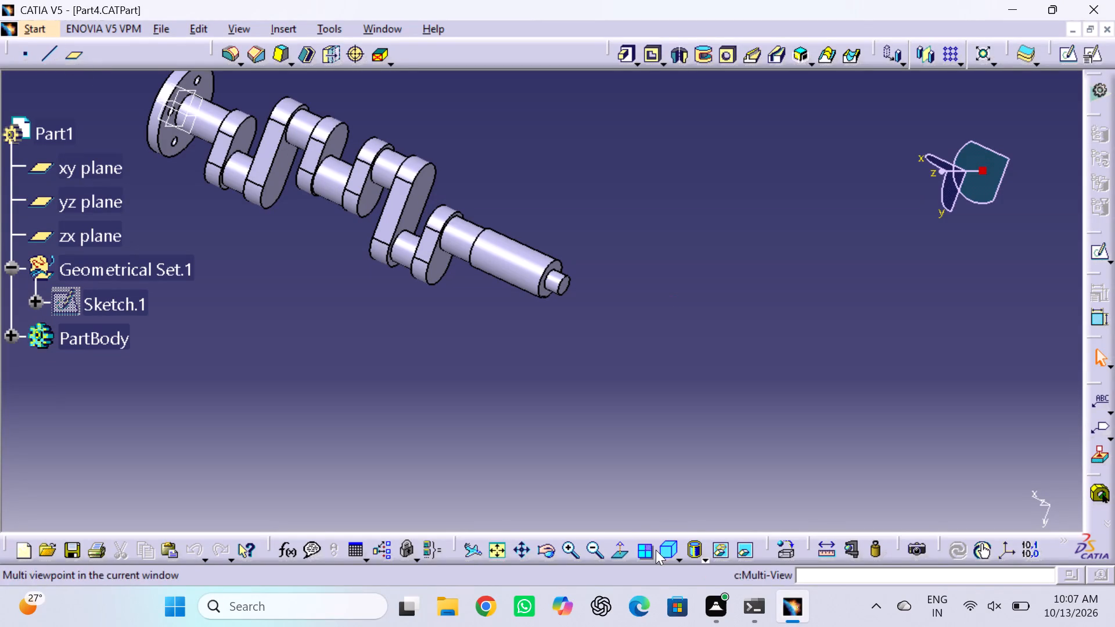
Create a new drawing for the crankshaft with an empty A0 ISO sheet at 1:1 scale.
left_click(671, 547)
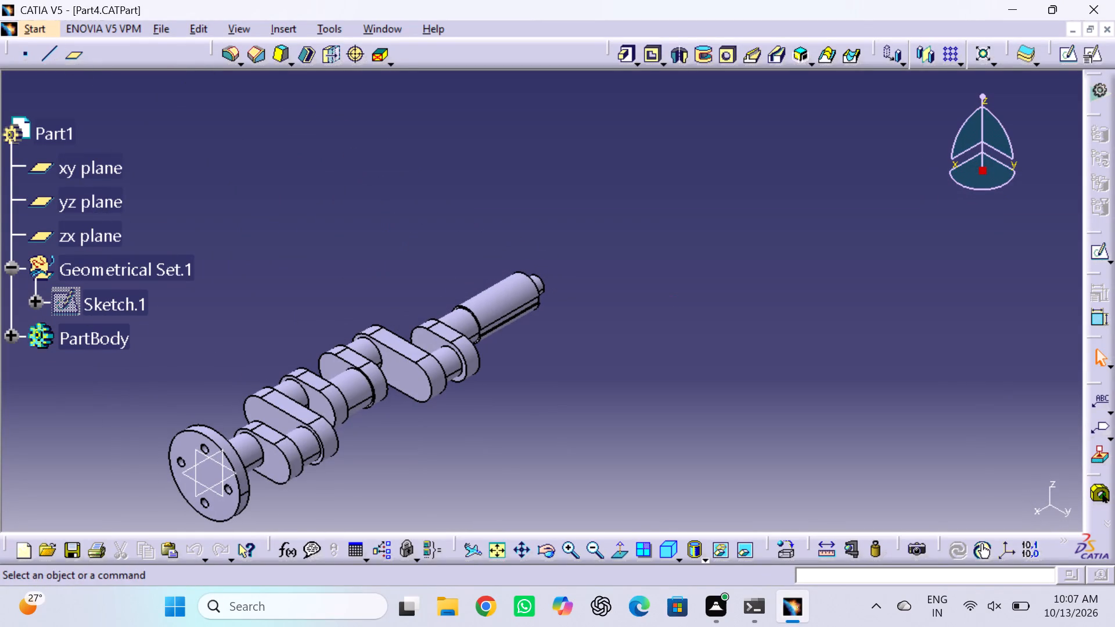
left_click(567, 549)
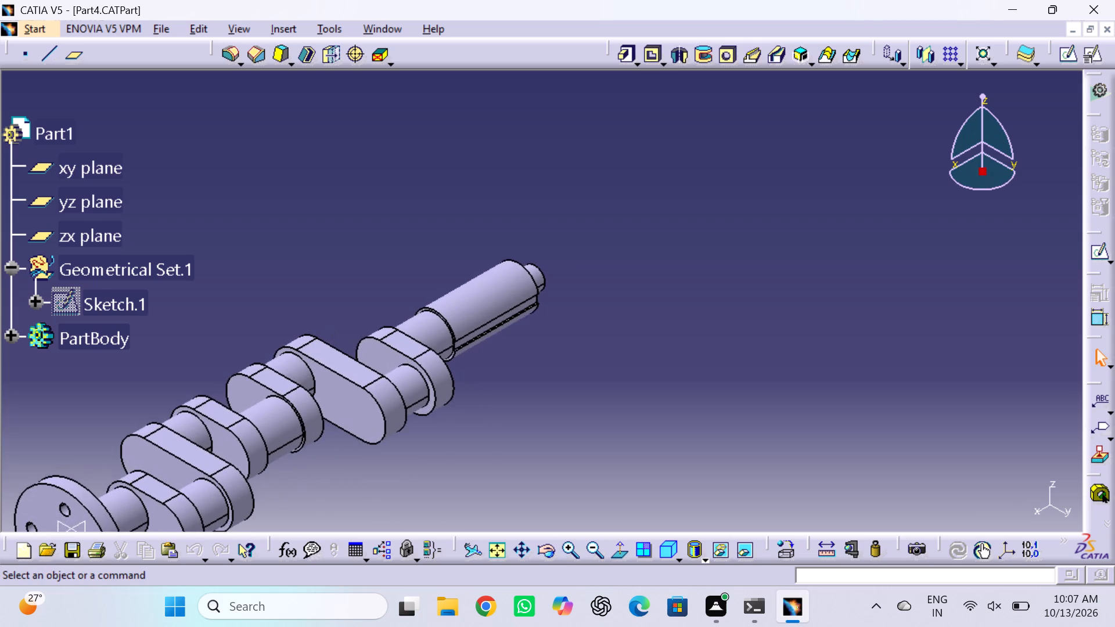
middle_click_drag(510, 449, 803, 320)
middle_click(803, 320)
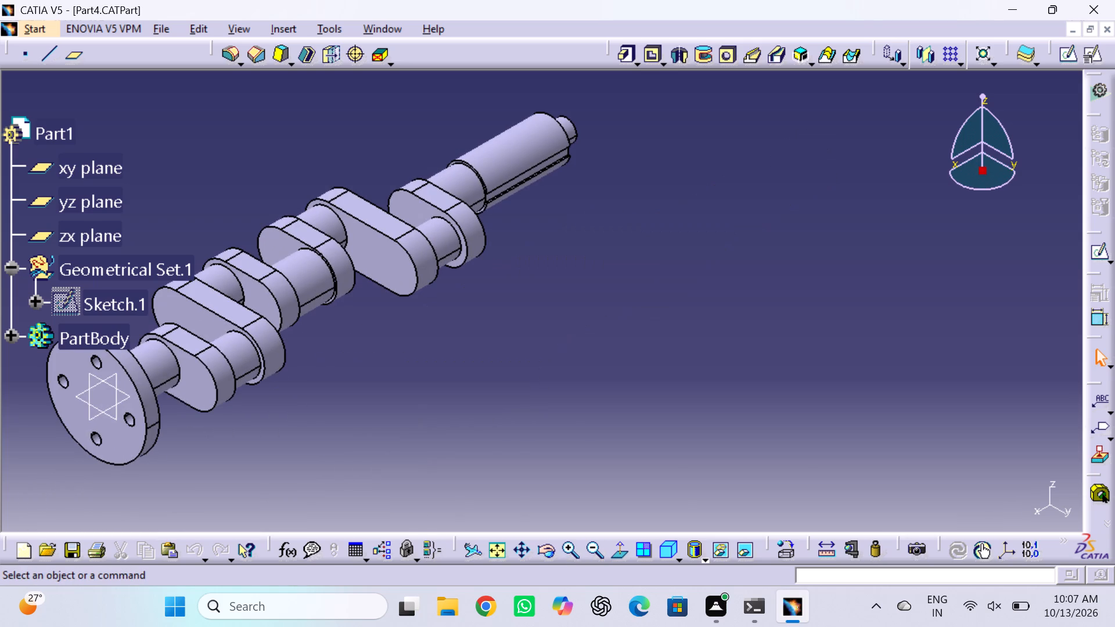
middle_click_drag(586, 353, 778, 348)
left_click(768, 346)
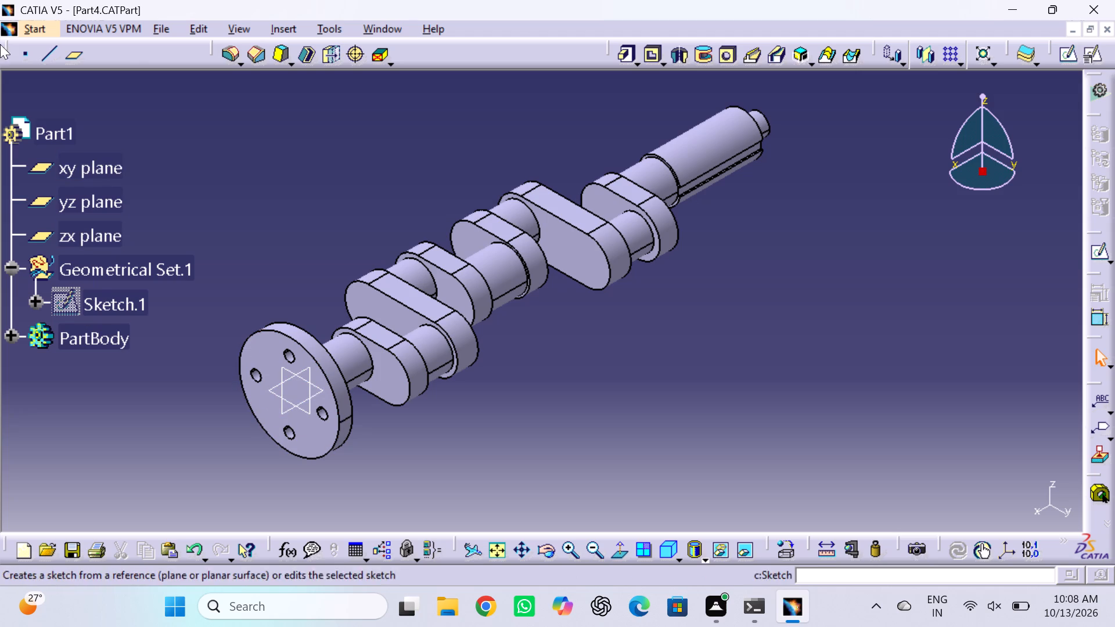
left_click(31, 30)
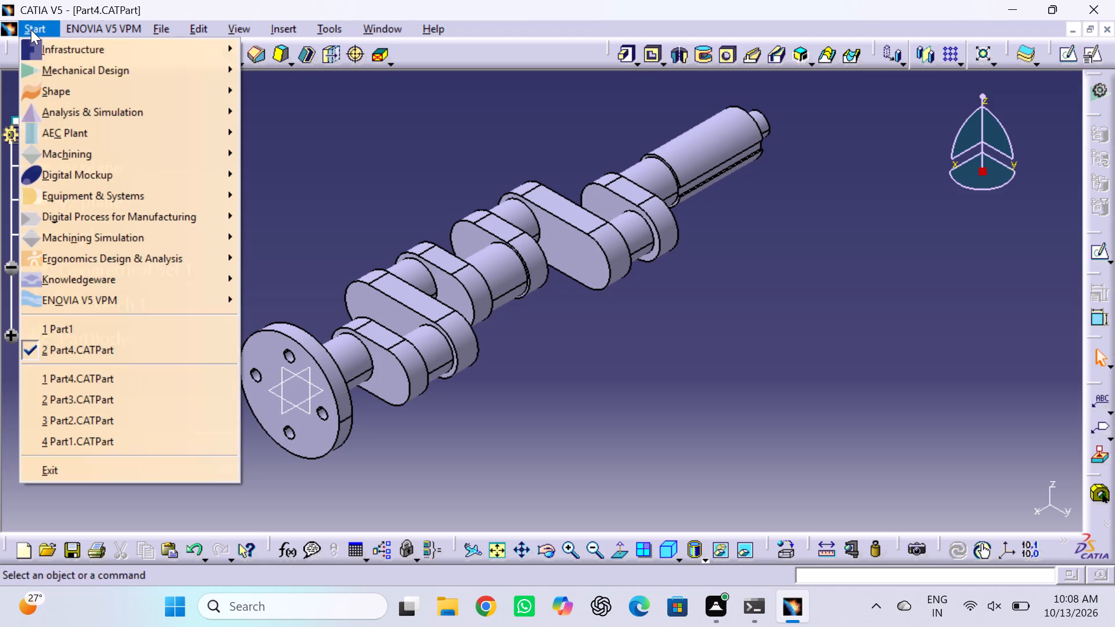
left_click(71, 71)
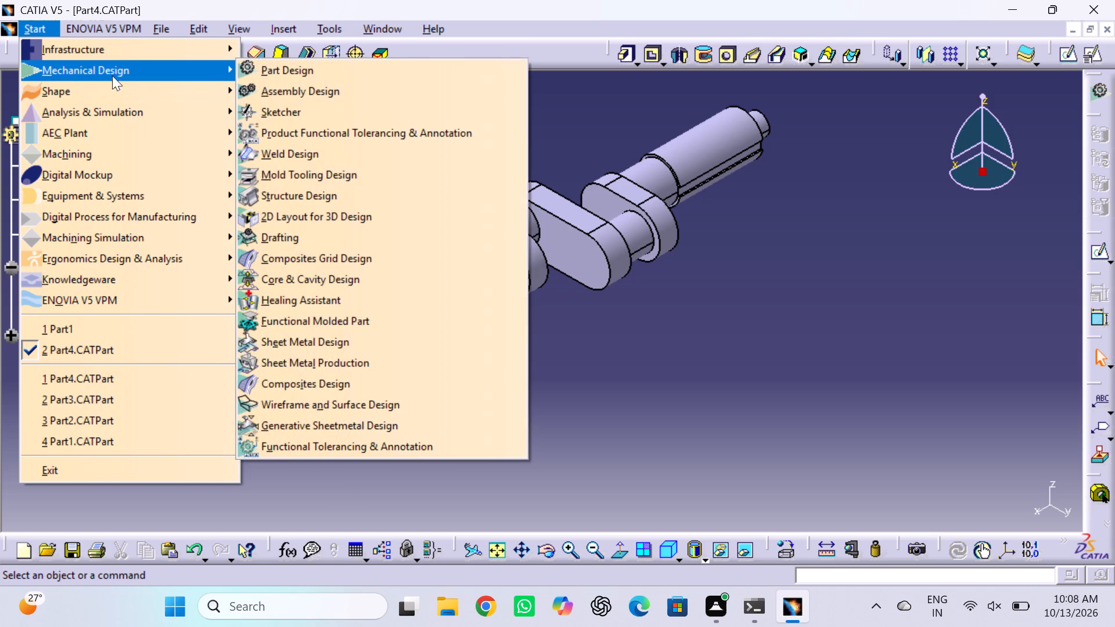
left_click(297, 236)
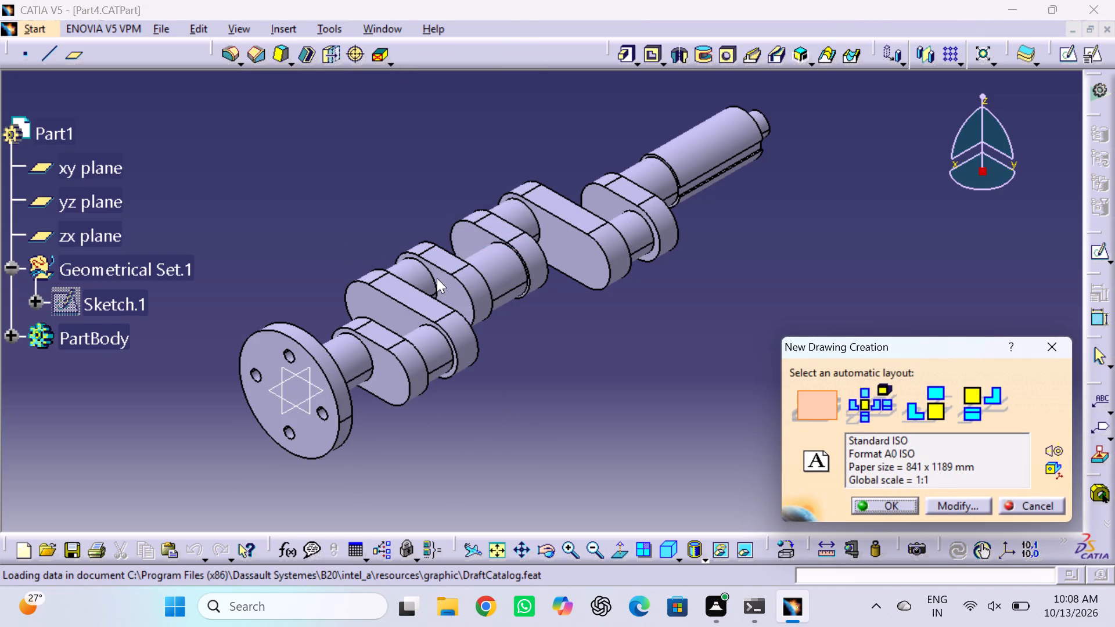
left_click(891, 504)
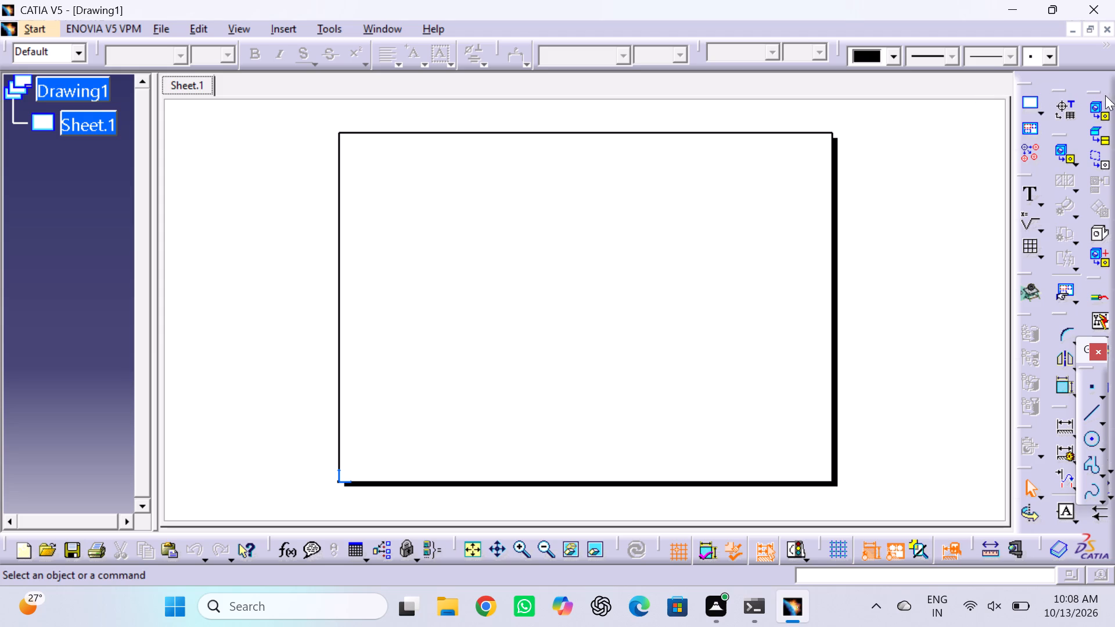
Generate a front view of Part4 using the yz plane as reference and place it mid-sheet.
left_click(1095, 106)
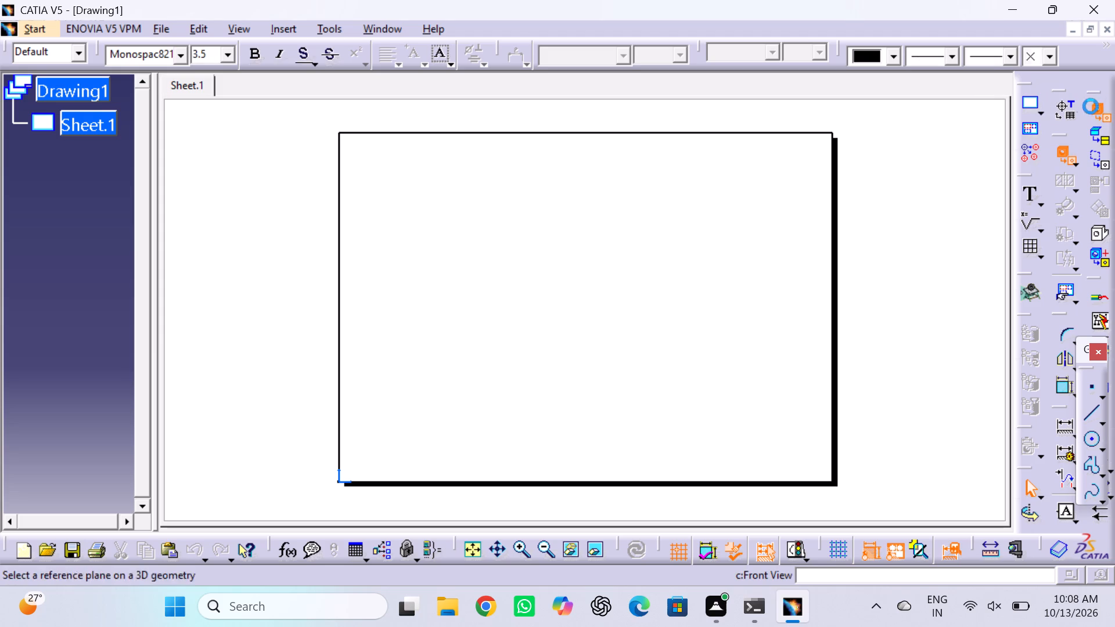
left_click(372, 23)
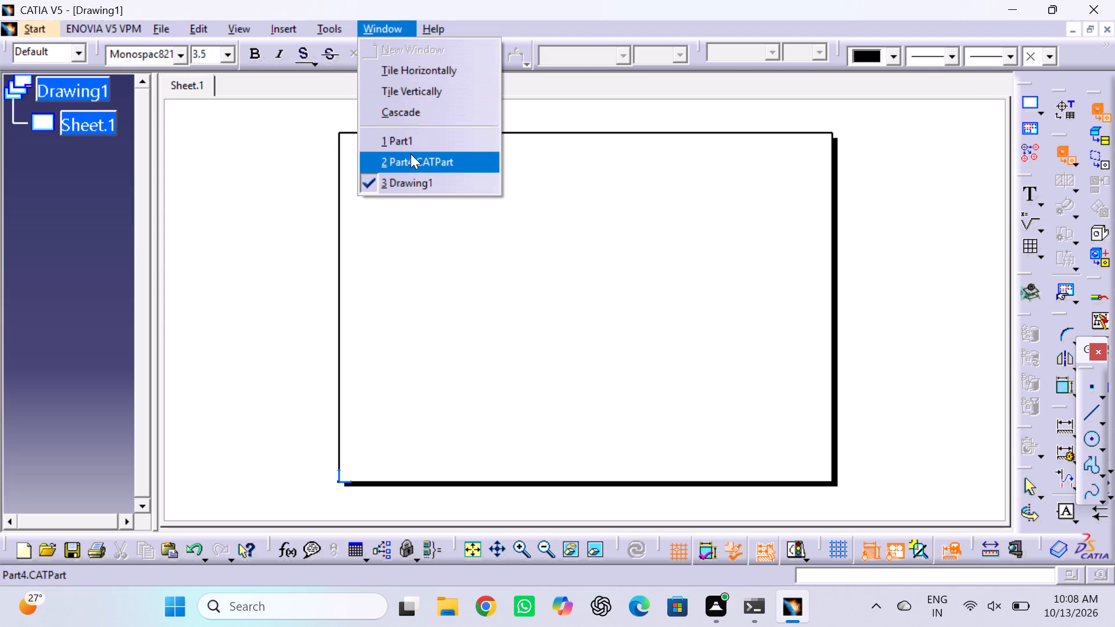
left_click(411, 154)
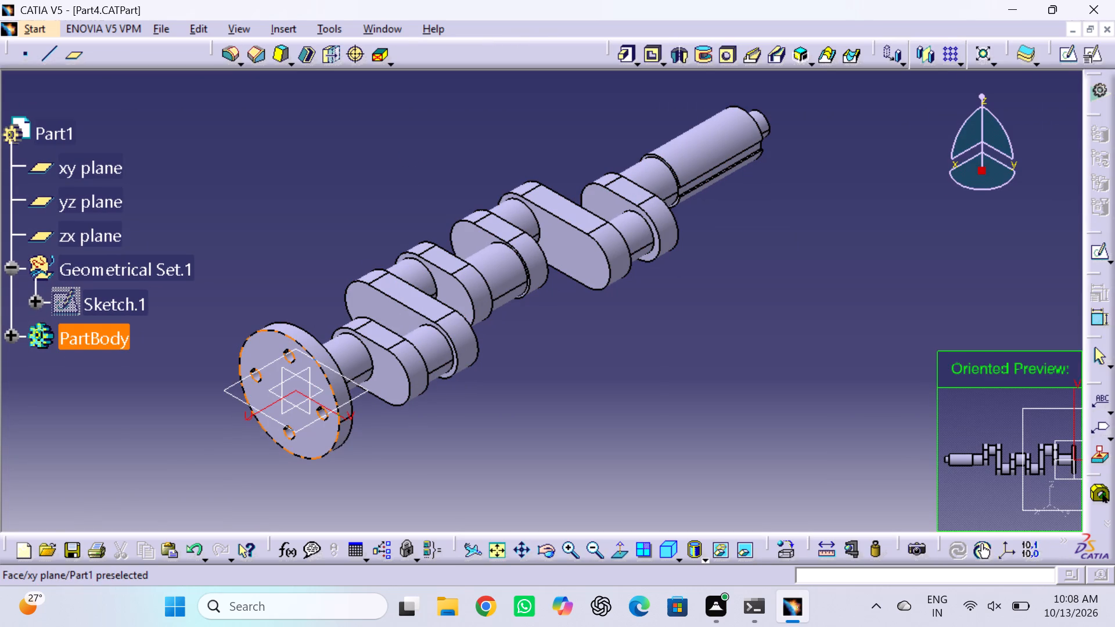
left_click(84, 208)
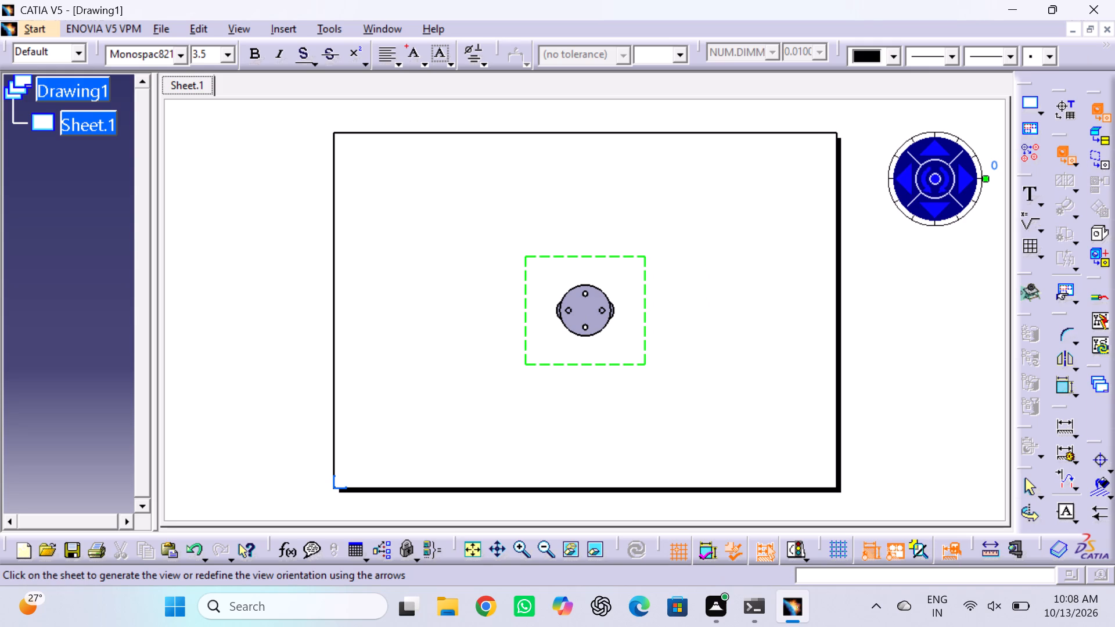
left_click(663, 244)
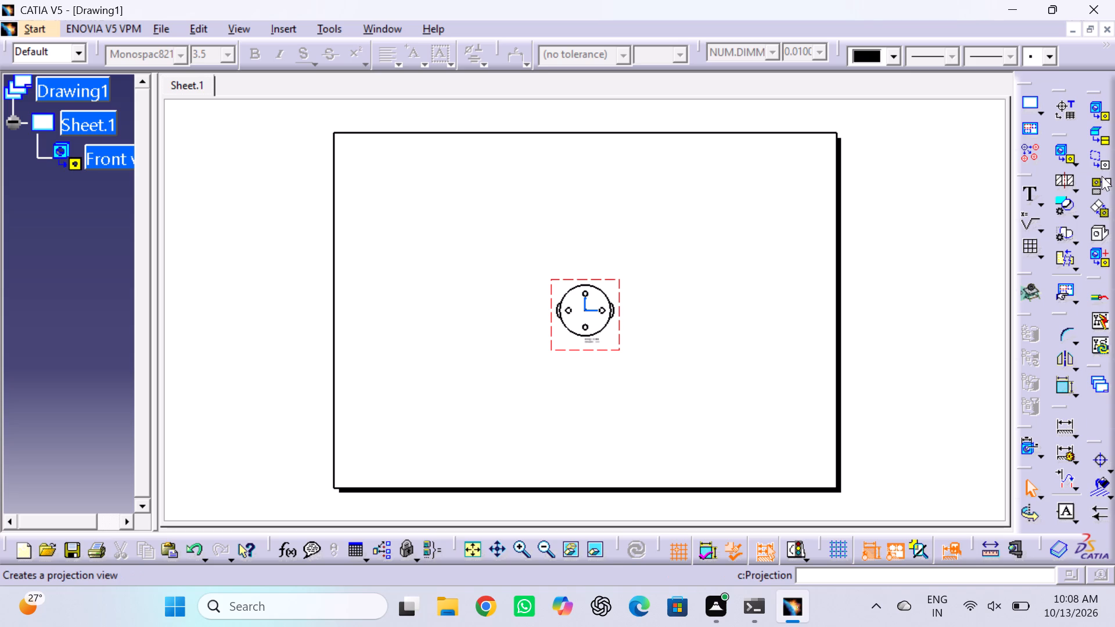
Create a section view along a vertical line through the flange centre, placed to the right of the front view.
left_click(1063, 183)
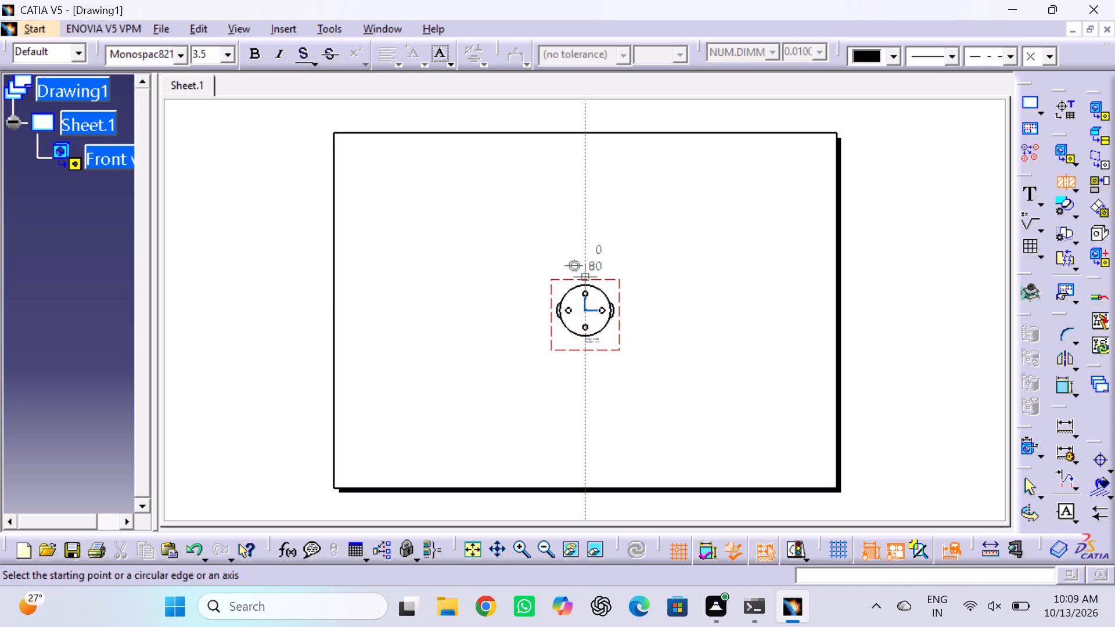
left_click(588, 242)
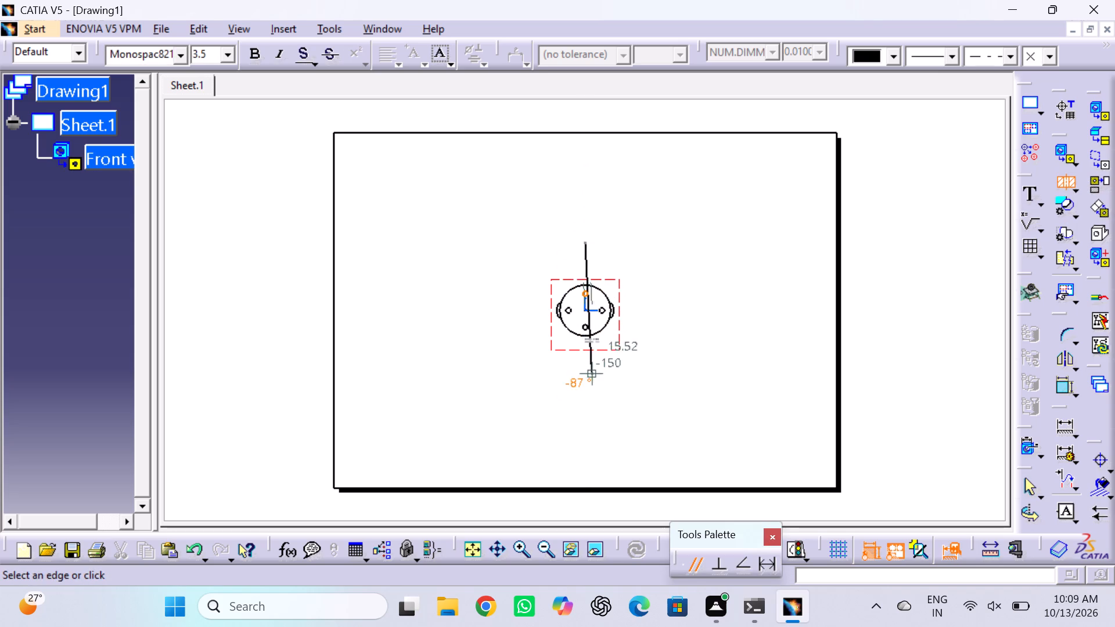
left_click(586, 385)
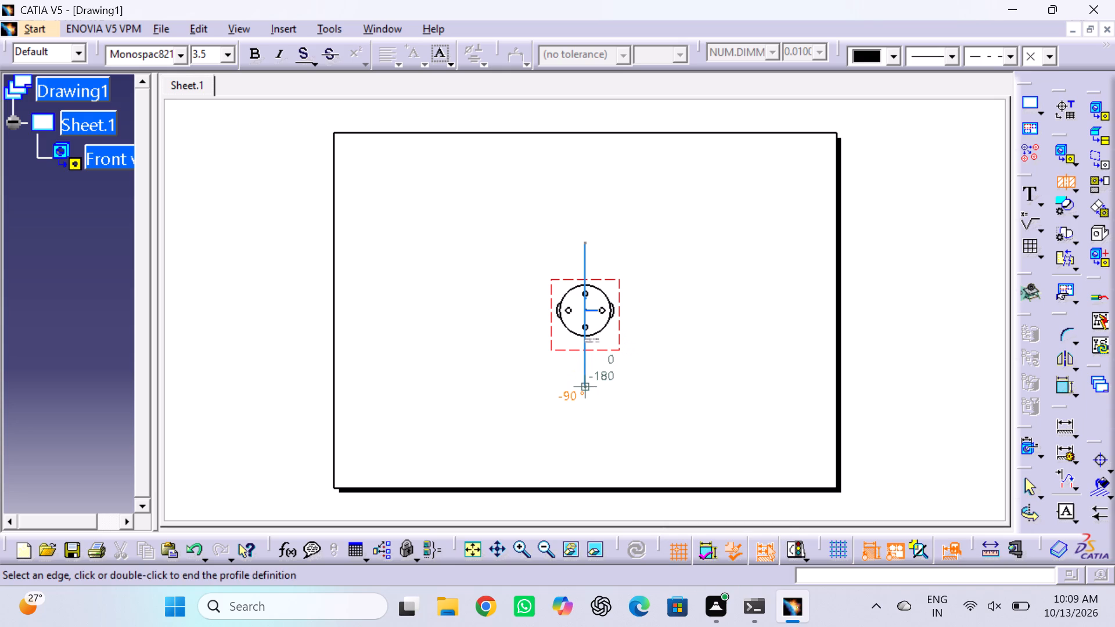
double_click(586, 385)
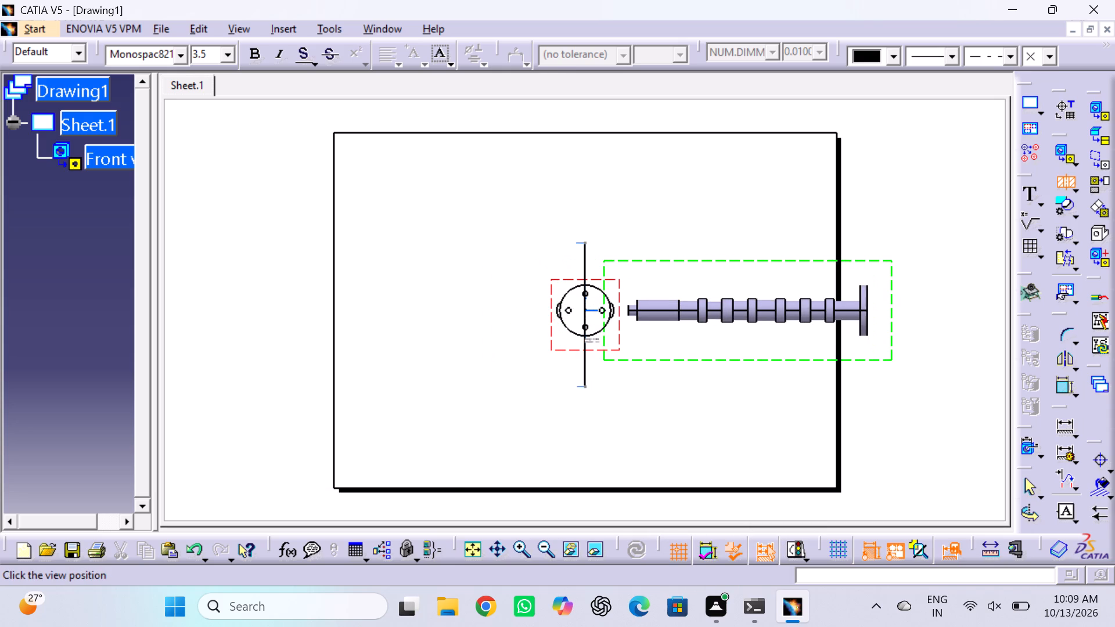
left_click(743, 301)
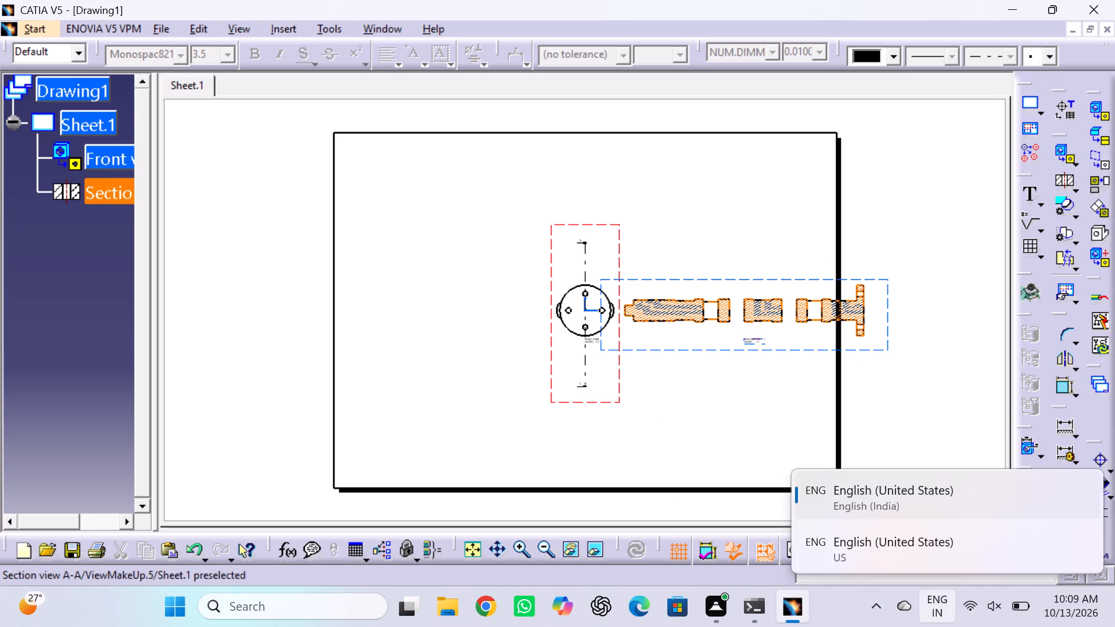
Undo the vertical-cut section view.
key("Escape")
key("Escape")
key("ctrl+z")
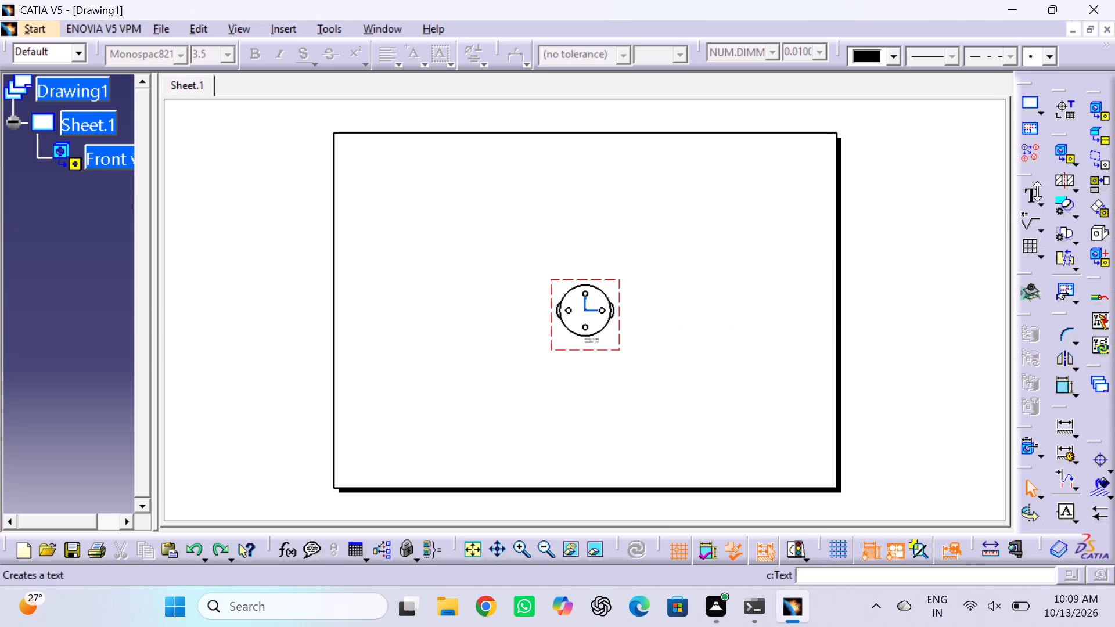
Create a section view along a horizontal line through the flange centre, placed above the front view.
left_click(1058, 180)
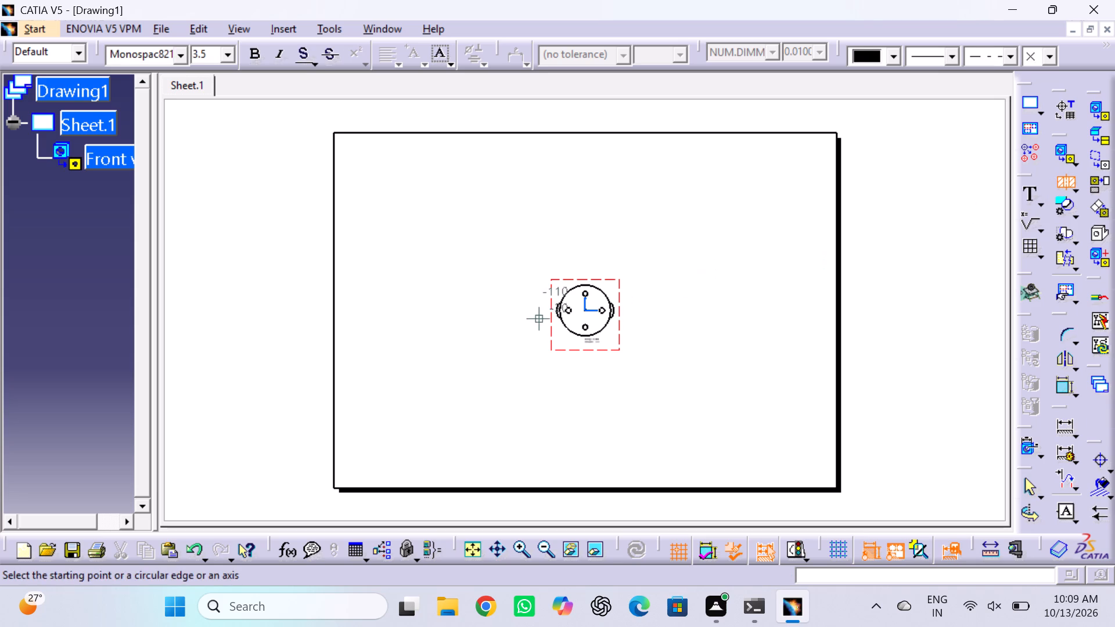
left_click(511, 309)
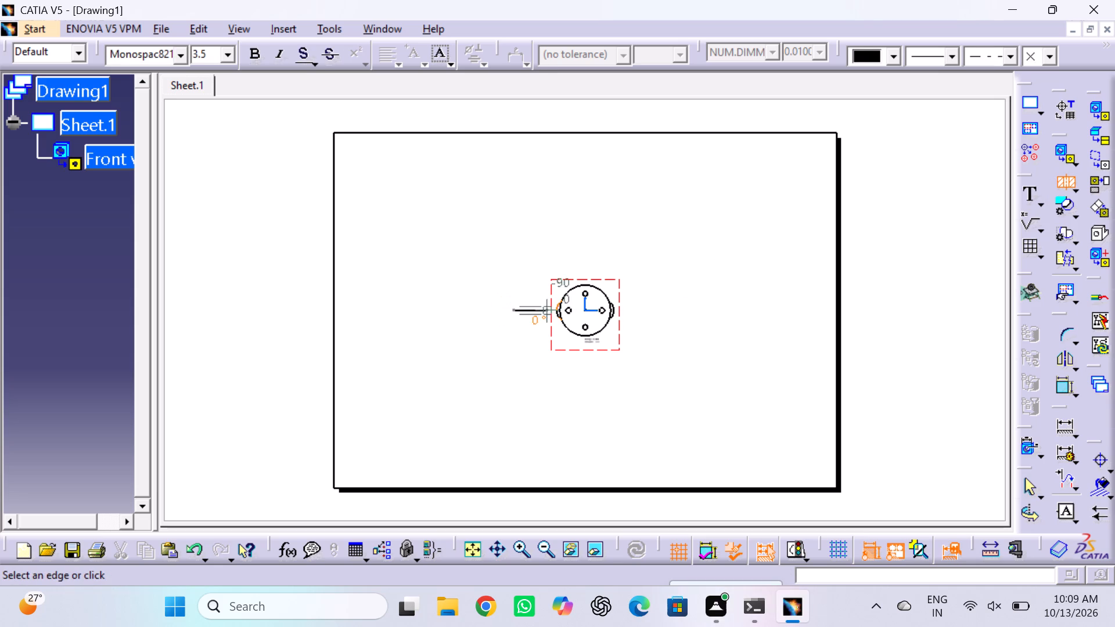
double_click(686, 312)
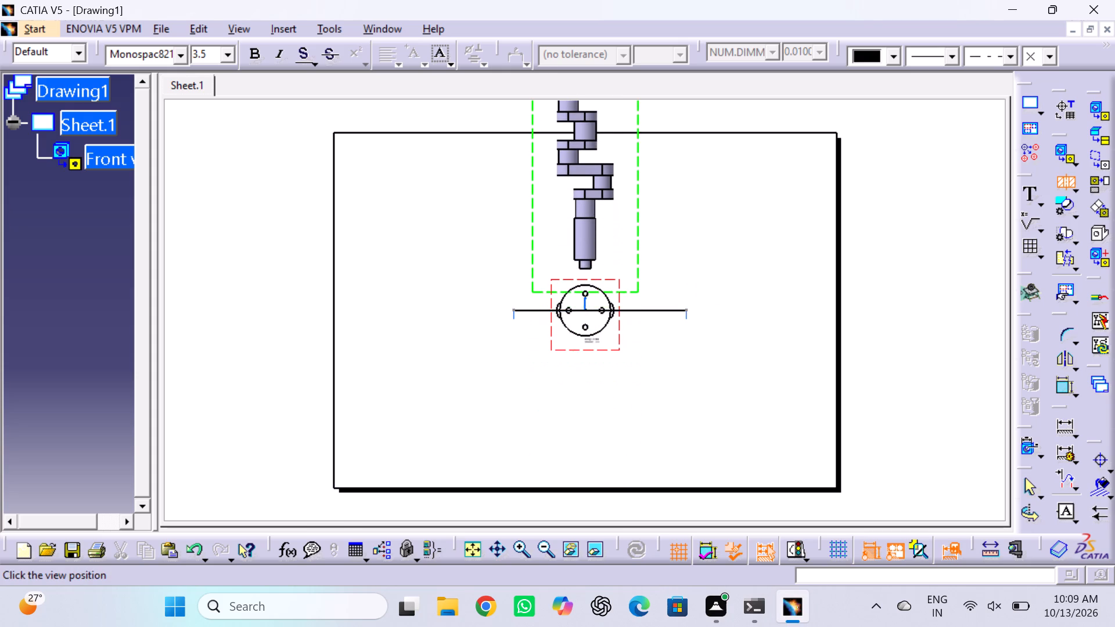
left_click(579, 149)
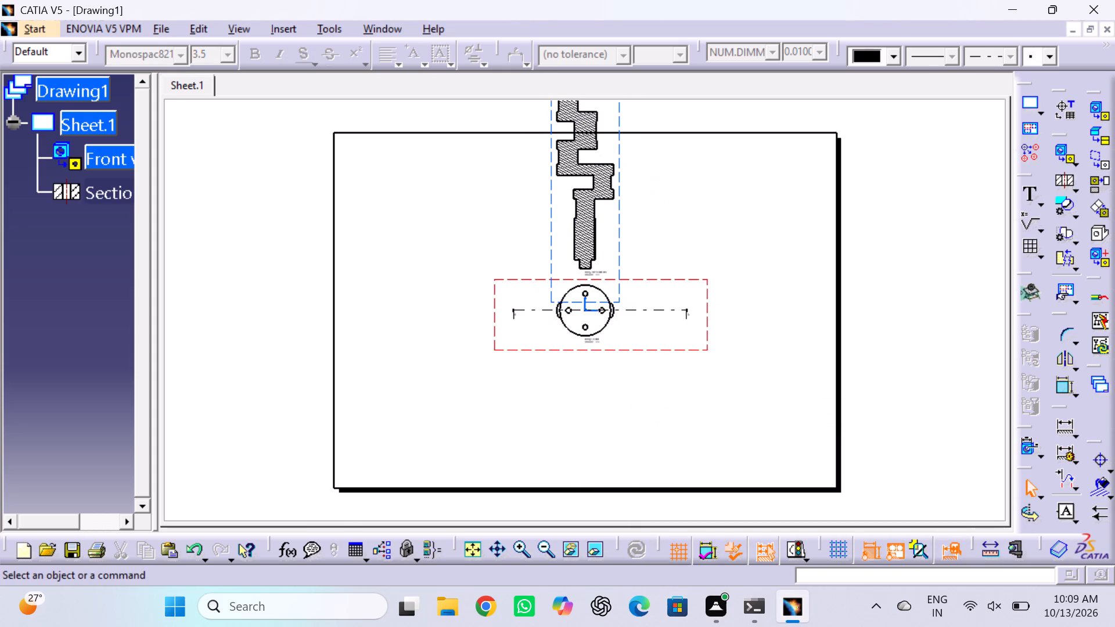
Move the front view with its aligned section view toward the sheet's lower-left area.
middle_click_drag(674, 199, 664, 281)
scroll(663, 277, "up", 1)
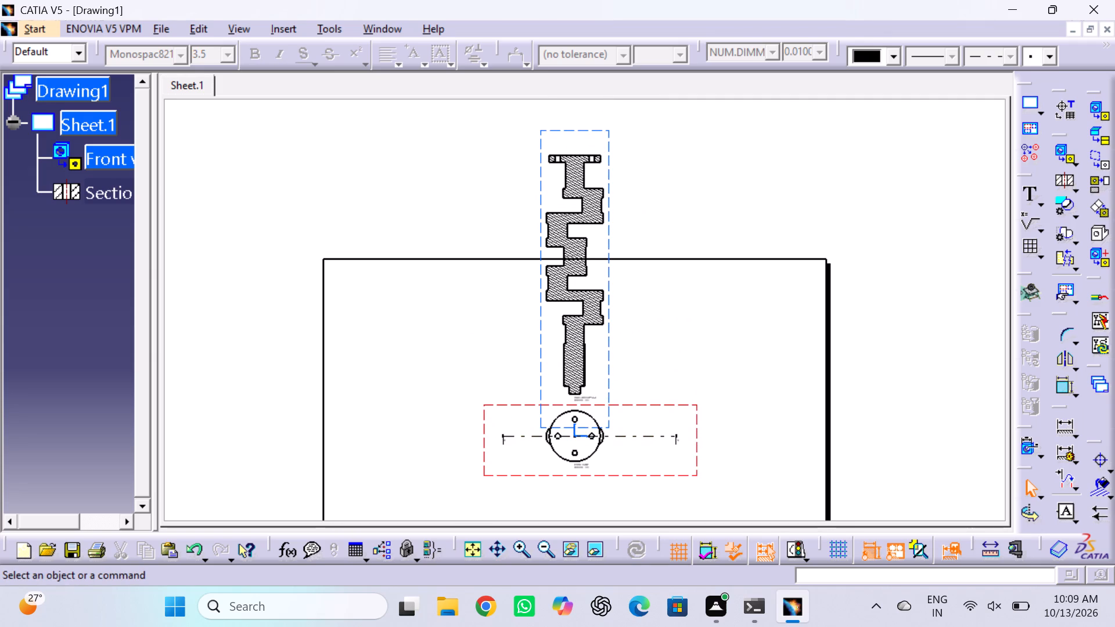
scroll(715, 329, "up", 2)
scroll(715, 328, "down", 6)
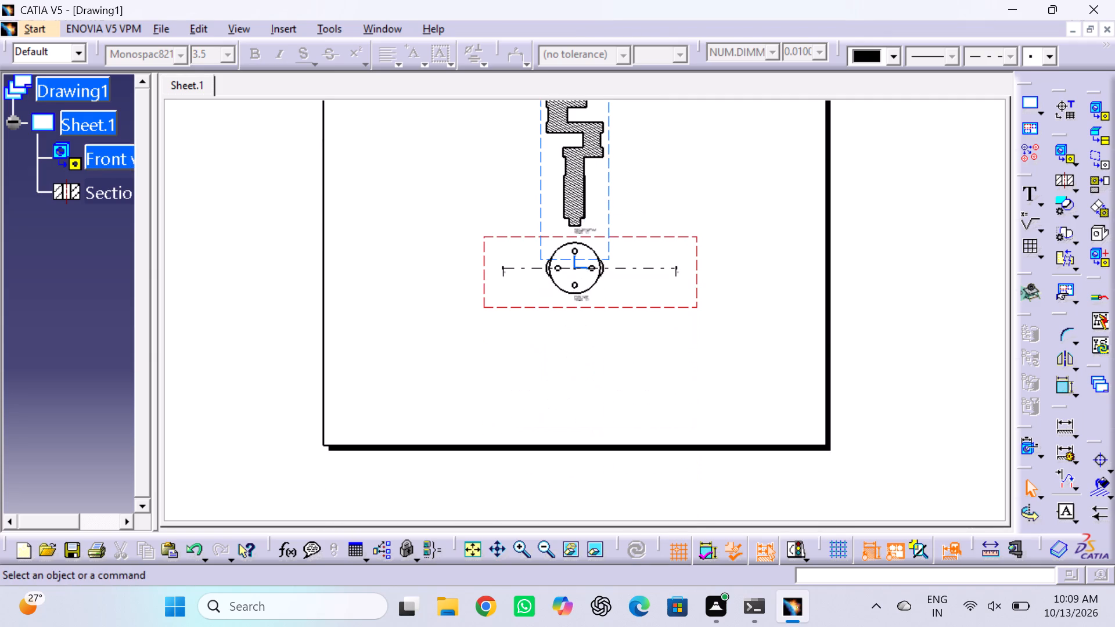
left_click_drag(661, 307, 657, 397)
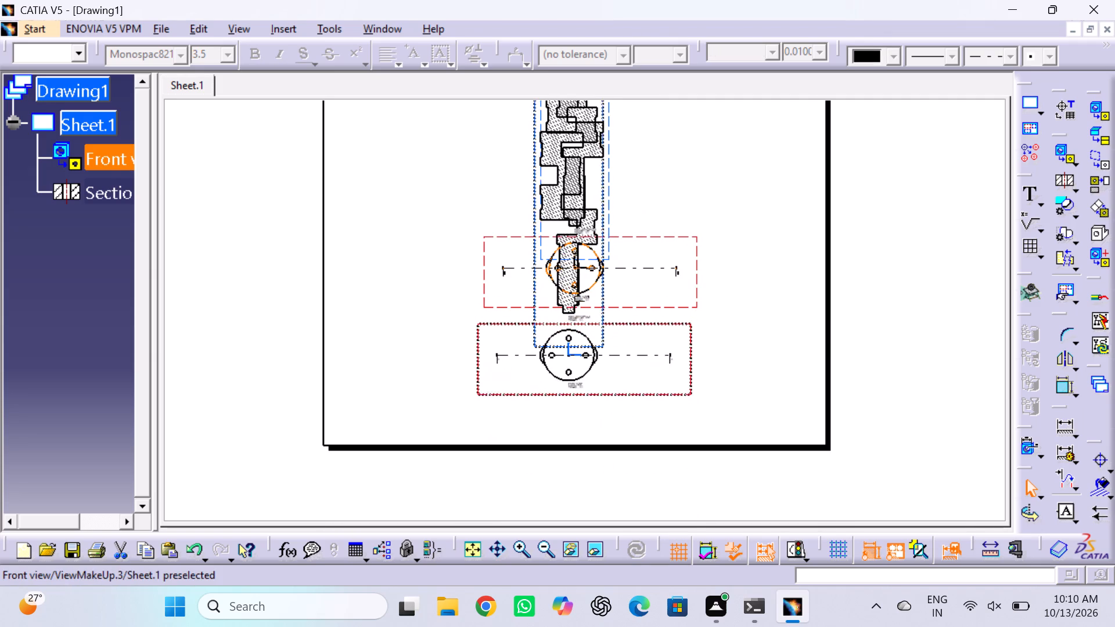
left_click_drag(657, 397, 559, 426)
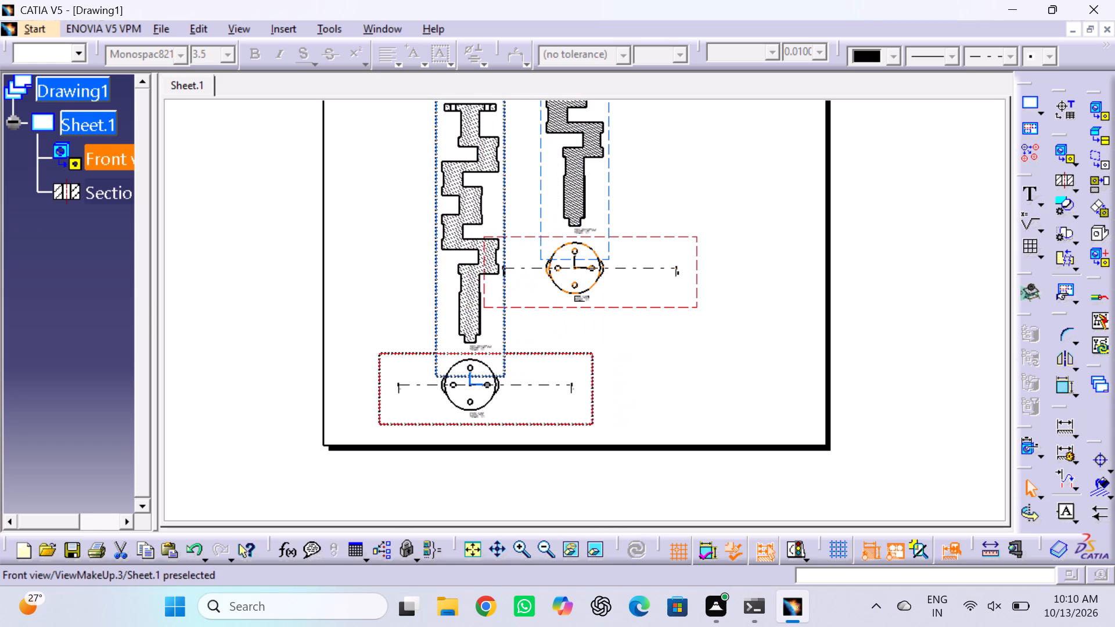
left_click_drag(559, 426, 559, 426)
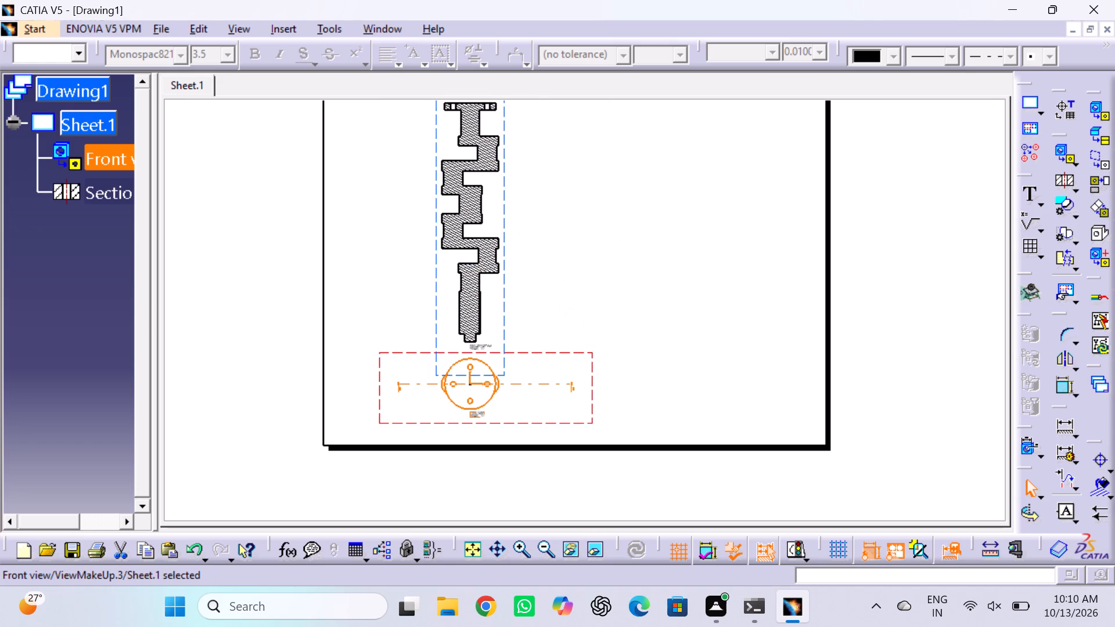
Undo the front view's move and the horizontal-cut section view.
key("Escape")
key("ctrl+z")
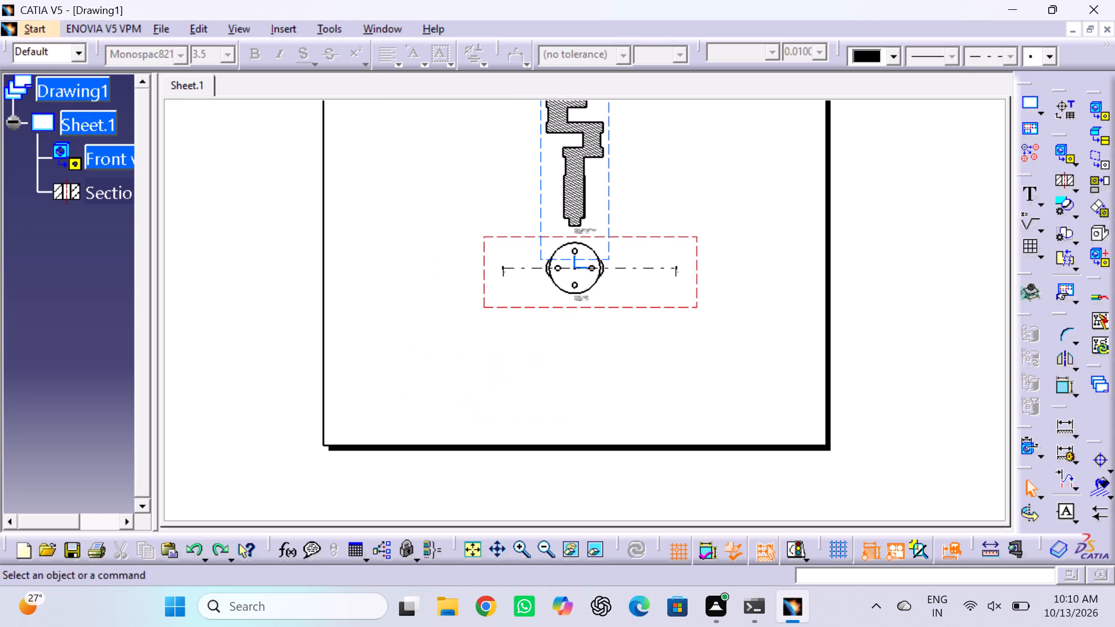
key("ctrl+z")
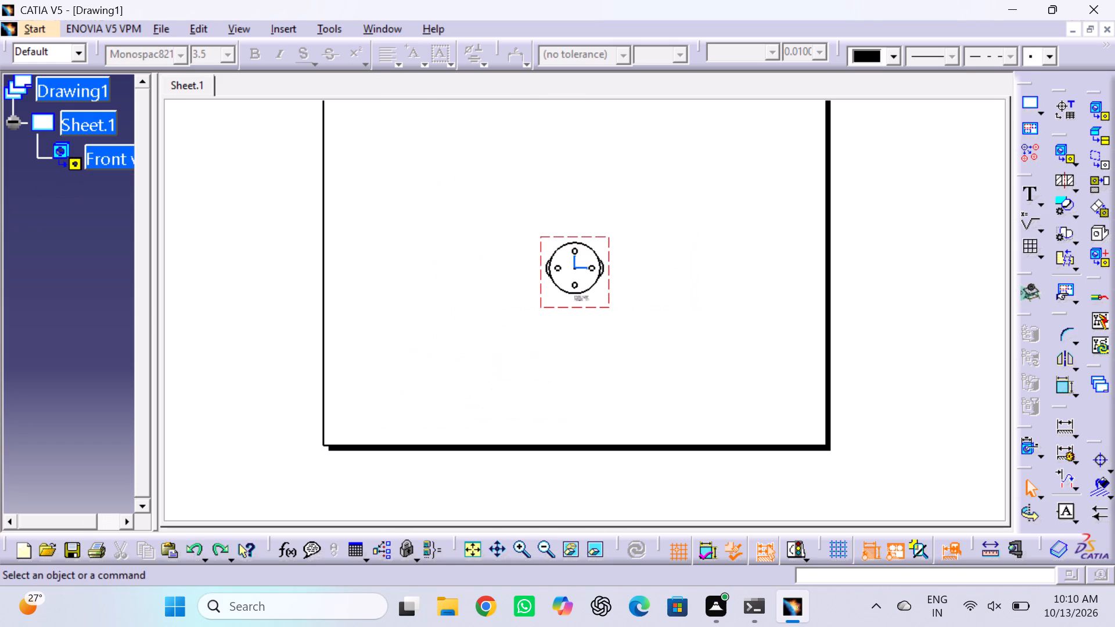
Project a bottom view of the crankshaft from the front view and place it directly above.
left_click(1097, 181)
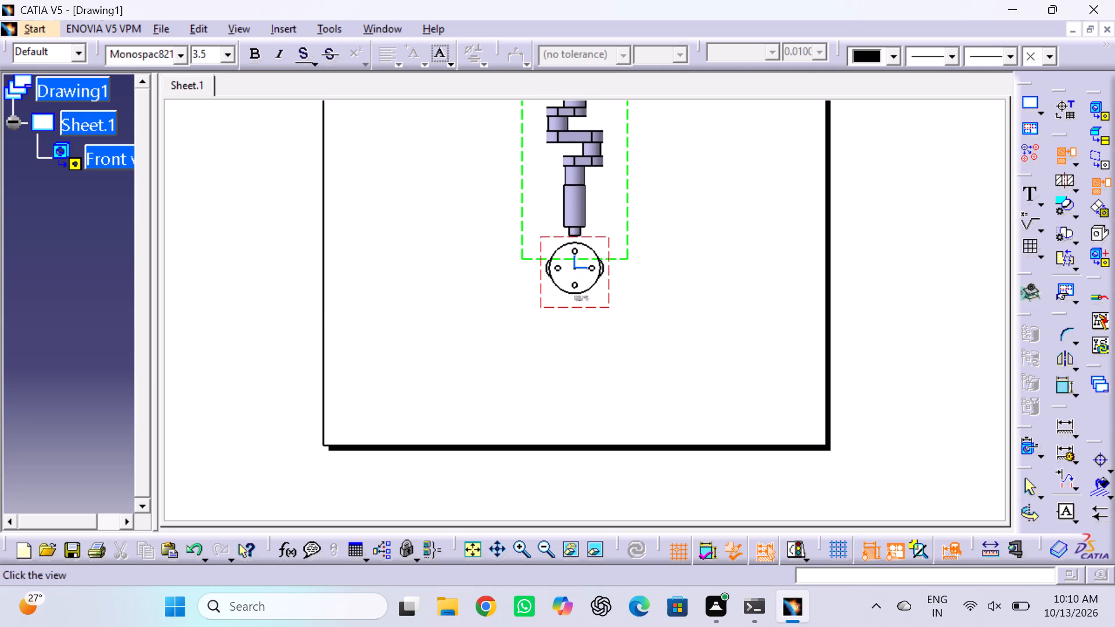
left_click(549, 114)
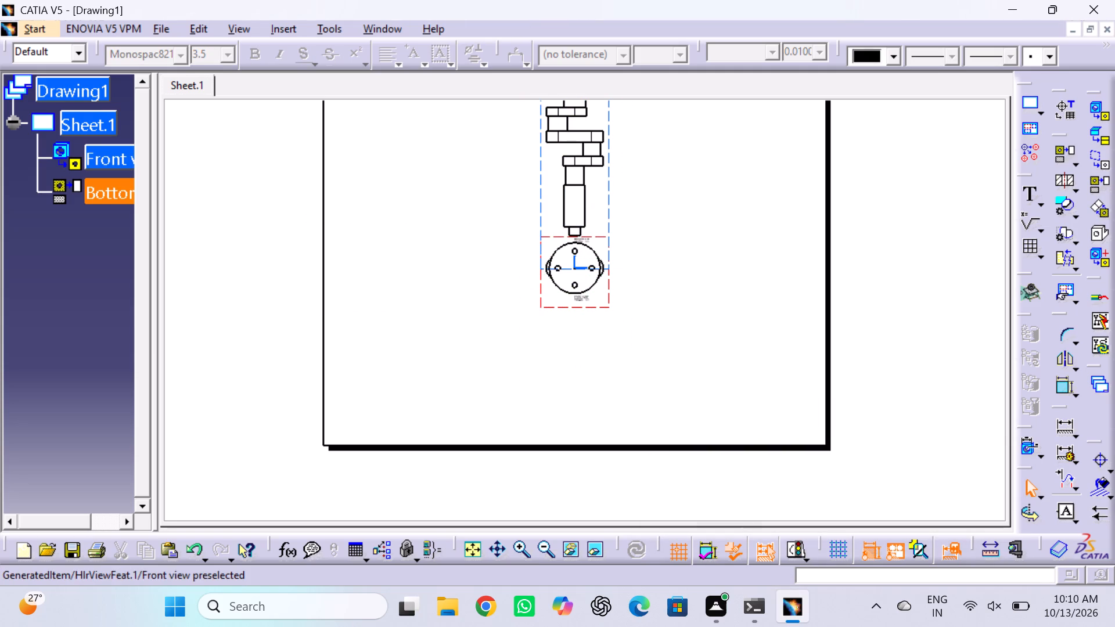
left_click(1098, 182)
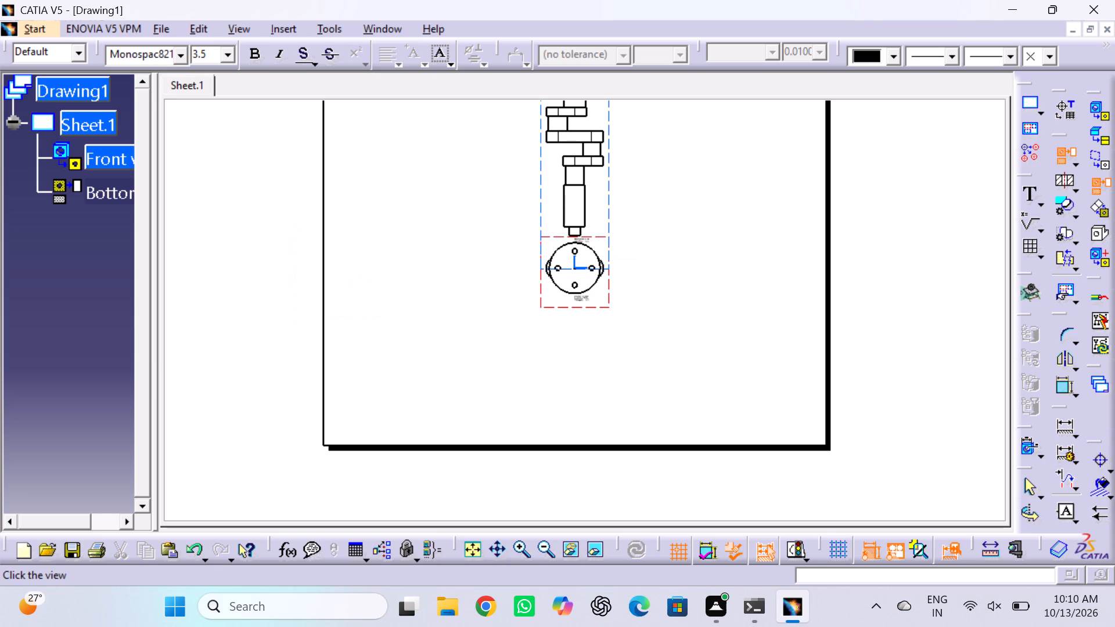
key("Escape")
Move the front view, with its aligned bottom view, to the lower-left part of the sheet, just inside the bottom border.
key("Escape")
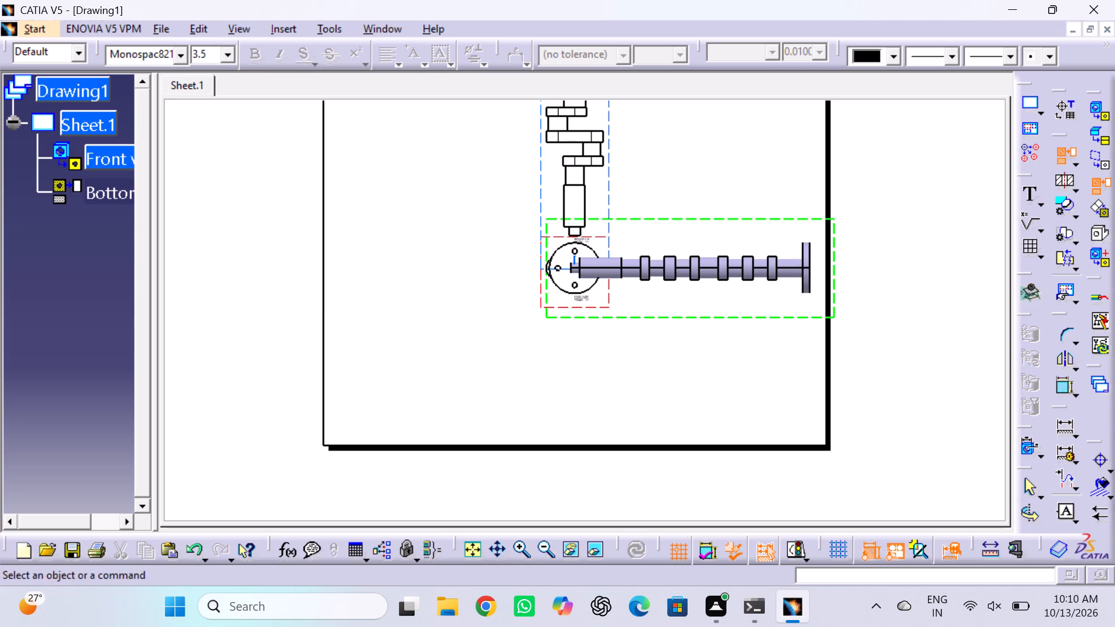
left_click_drag(592, 305, 592, 322)
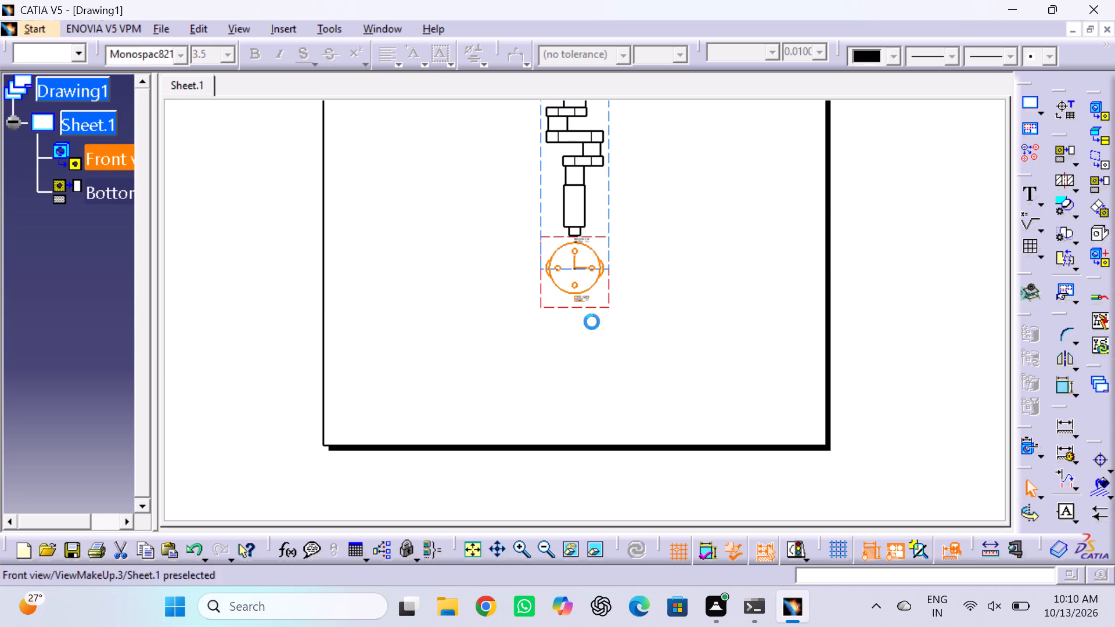
left_click_drag(592, 322, 592, 313)
left_click(592, 322)
left_click(589, 330)
left_click_drag(589, 340, 588, 380)
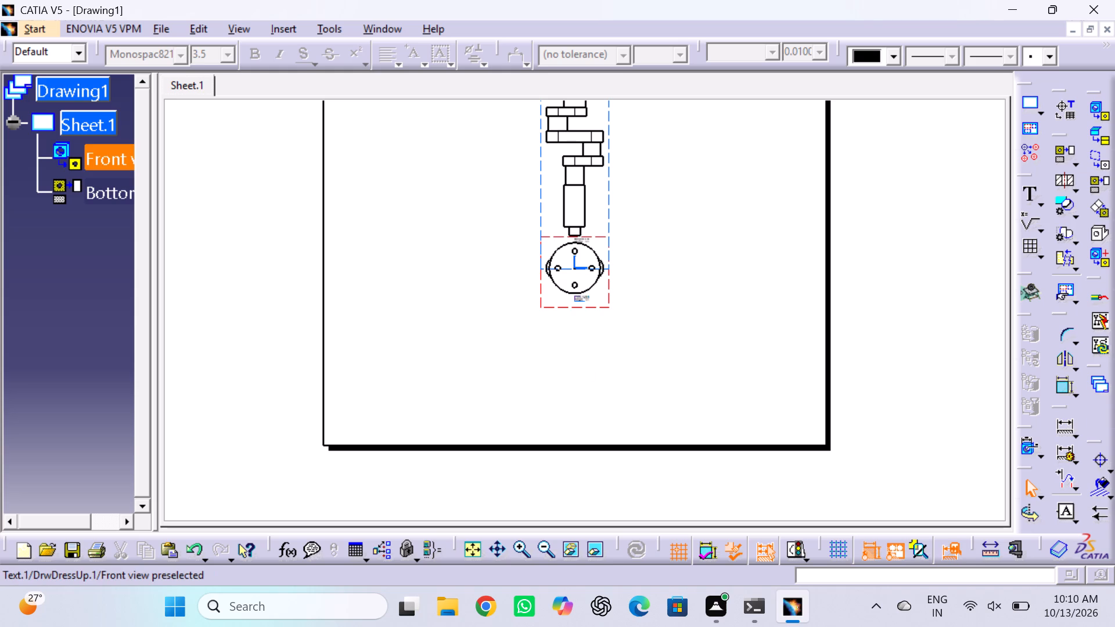
middle_click_drag(577, 307, 574, 348)
left_click_drag(574, 348, 540, 474)
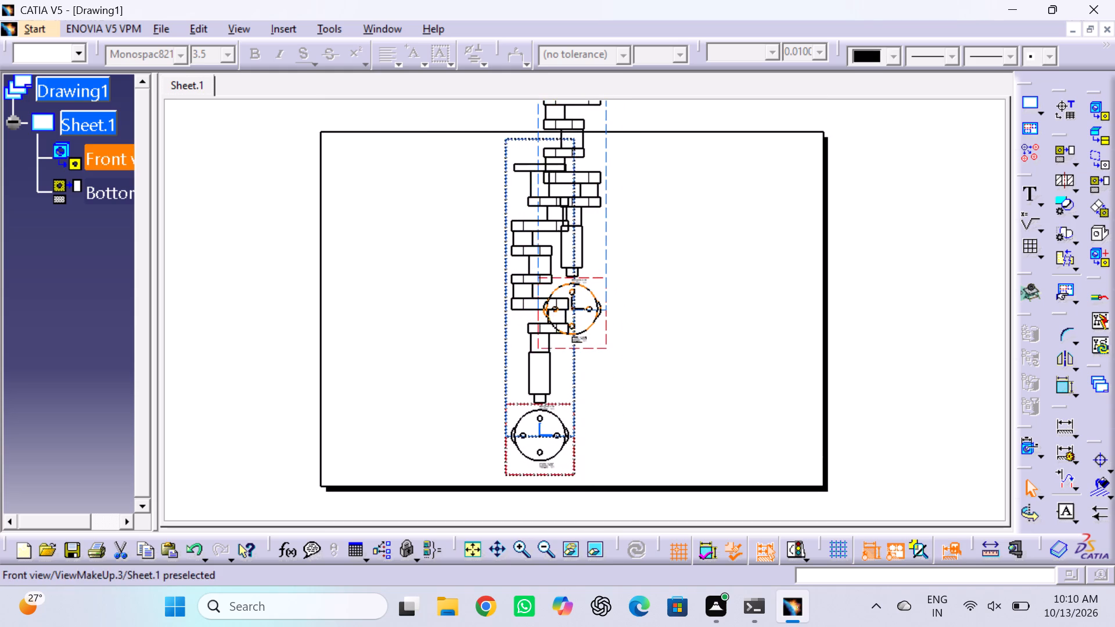
left_click_drag(540, 474, 456, 472)
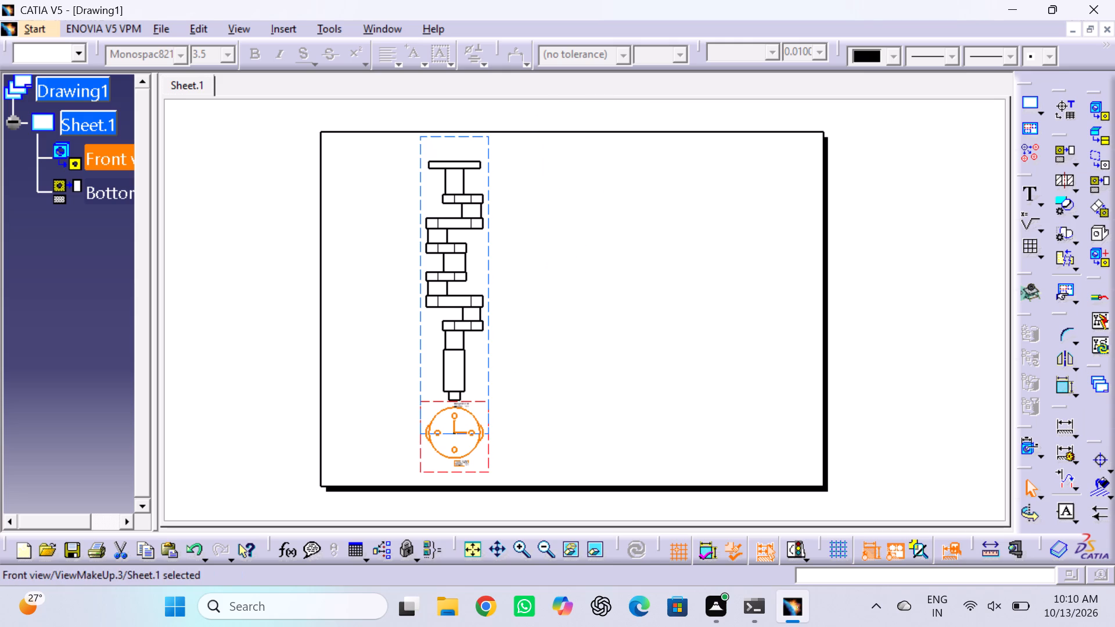
left_click(523, 423)
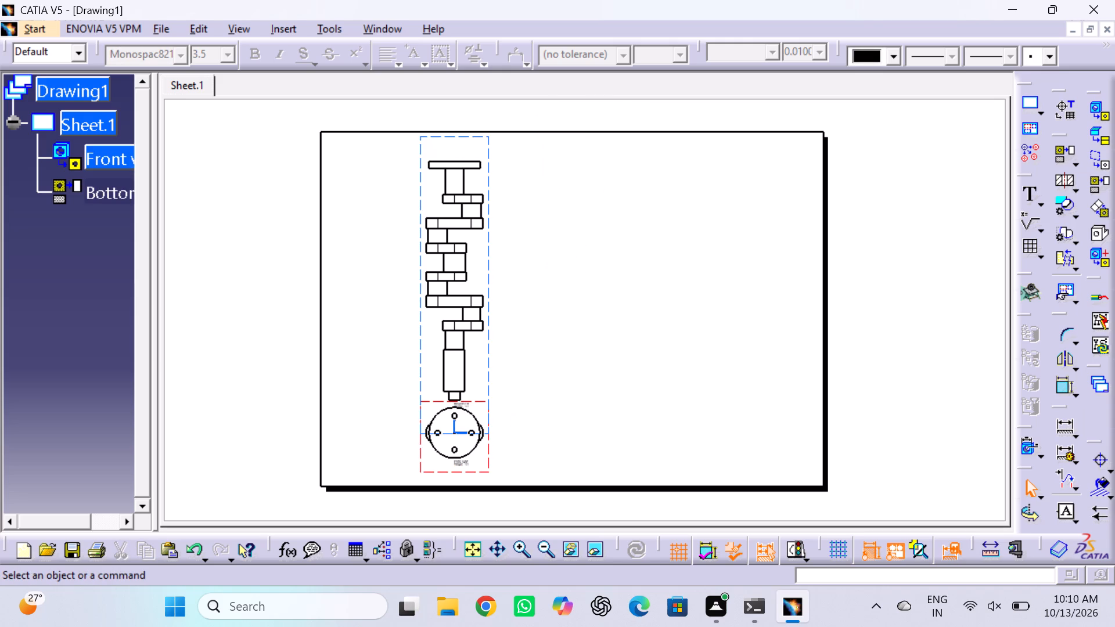
left_click_drag(476, 473, 476, 481)
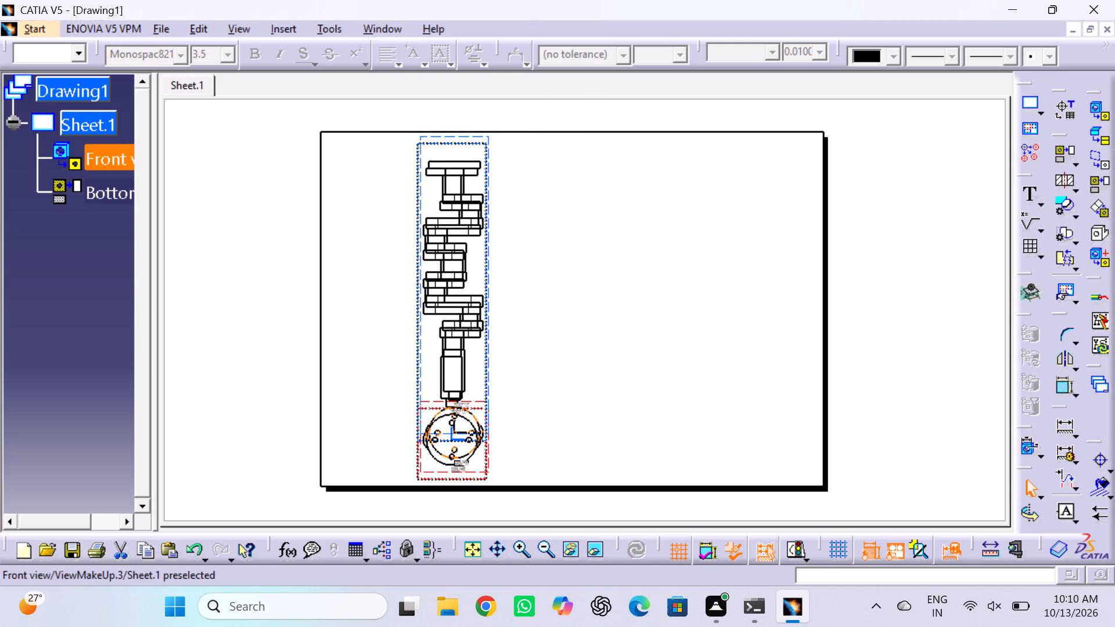
left_click_drag(476, 481, 476, 484)
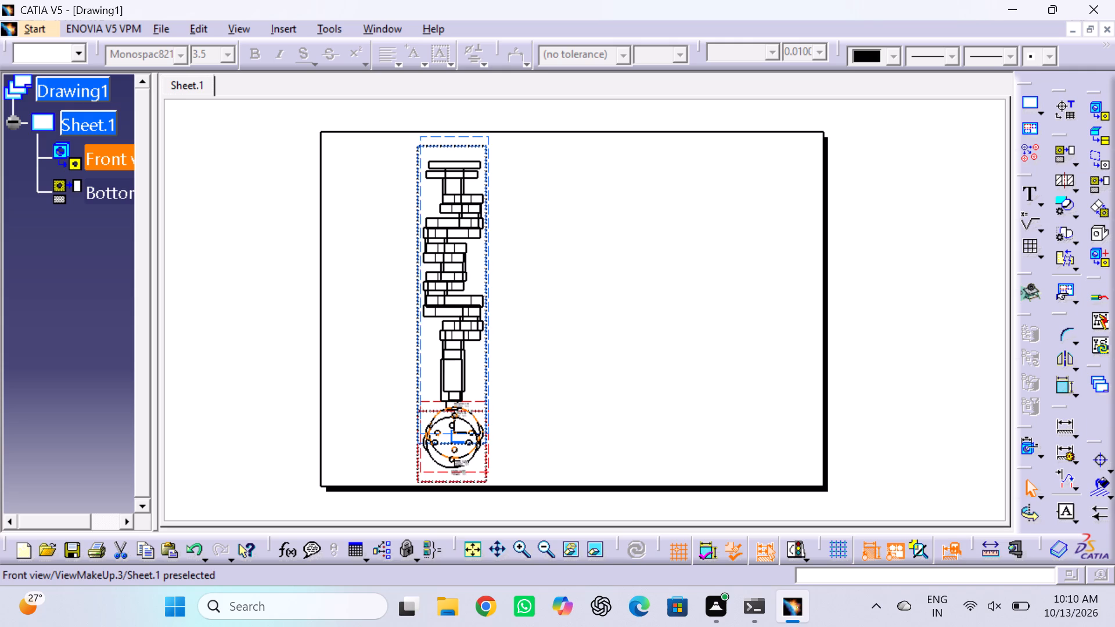
left_click_drag(476, 484, 476, 484)
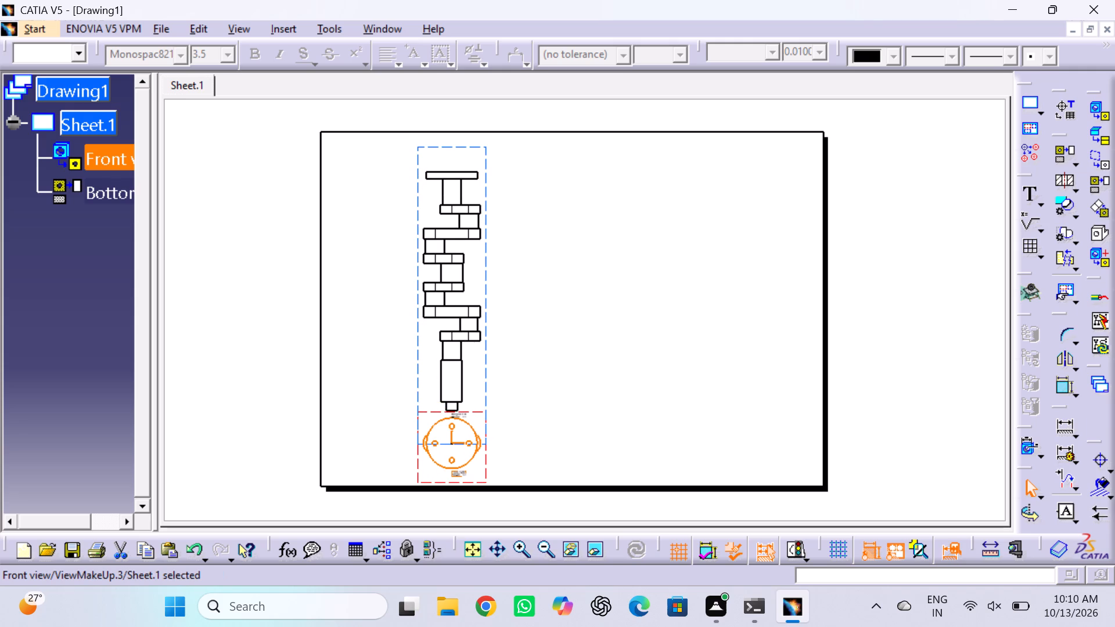
Move the bottom view upward, clear of the front view, so that their frames no longer overlap.
left_click_drag(469, 145, 469, 139)
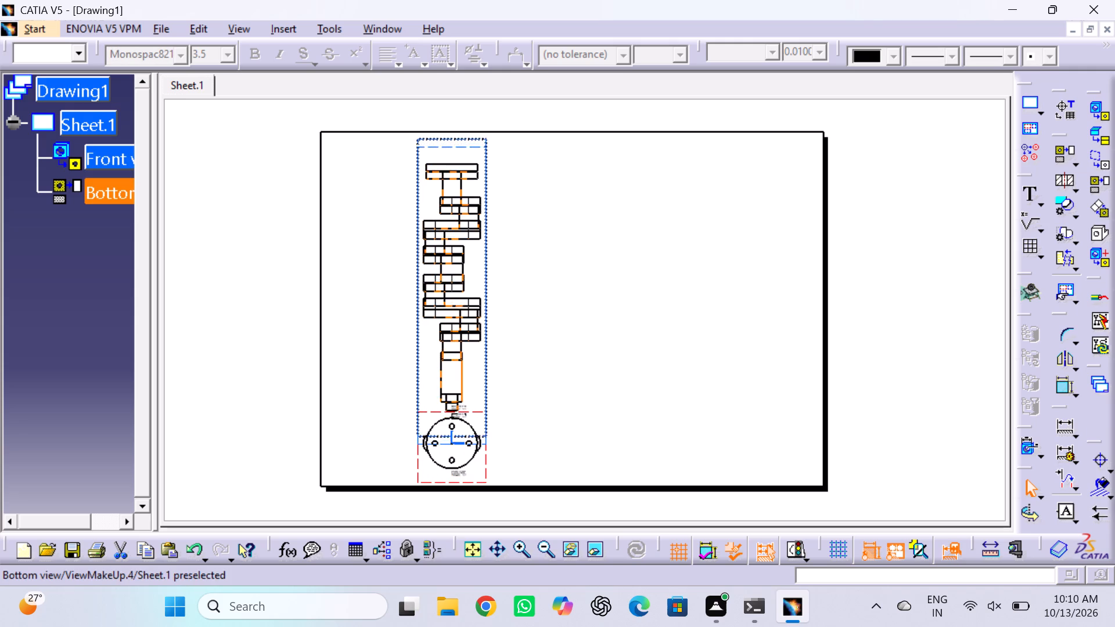
left_click_drag(469, 139, 469, 129)
left_click(585, 230)
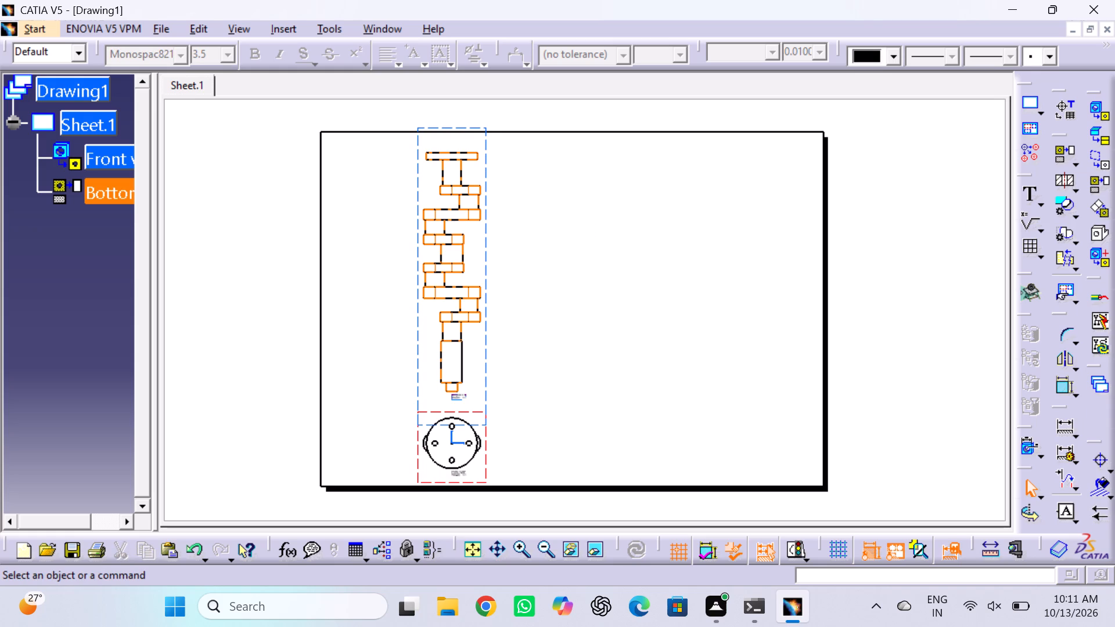
left_click_drag(466, 127, 458, 109)
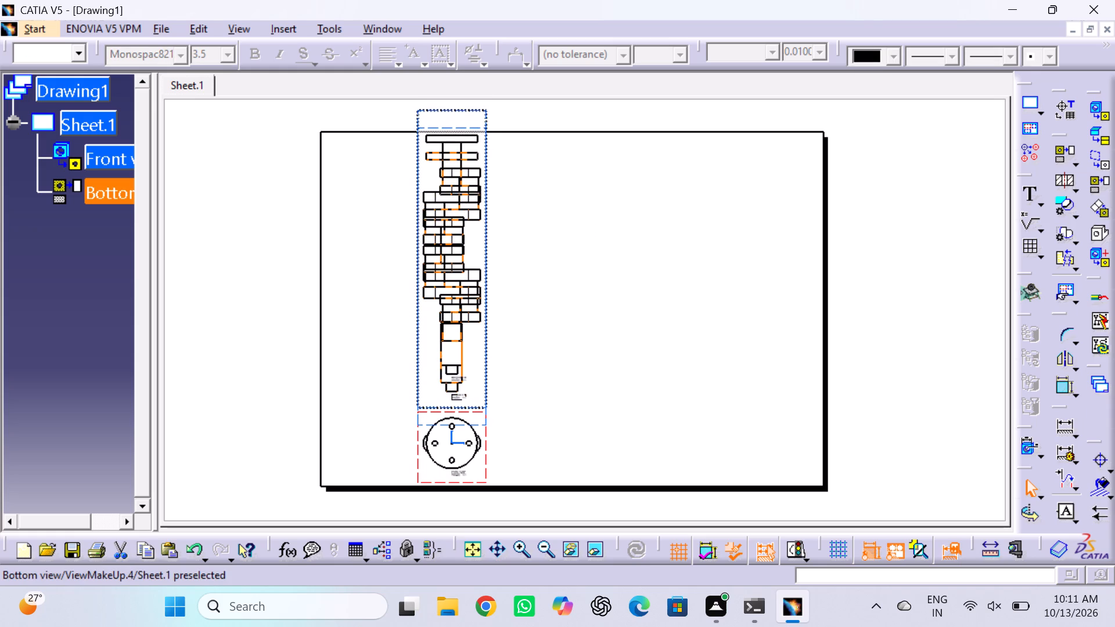
left_click_drag(458, 109, 458, 109)
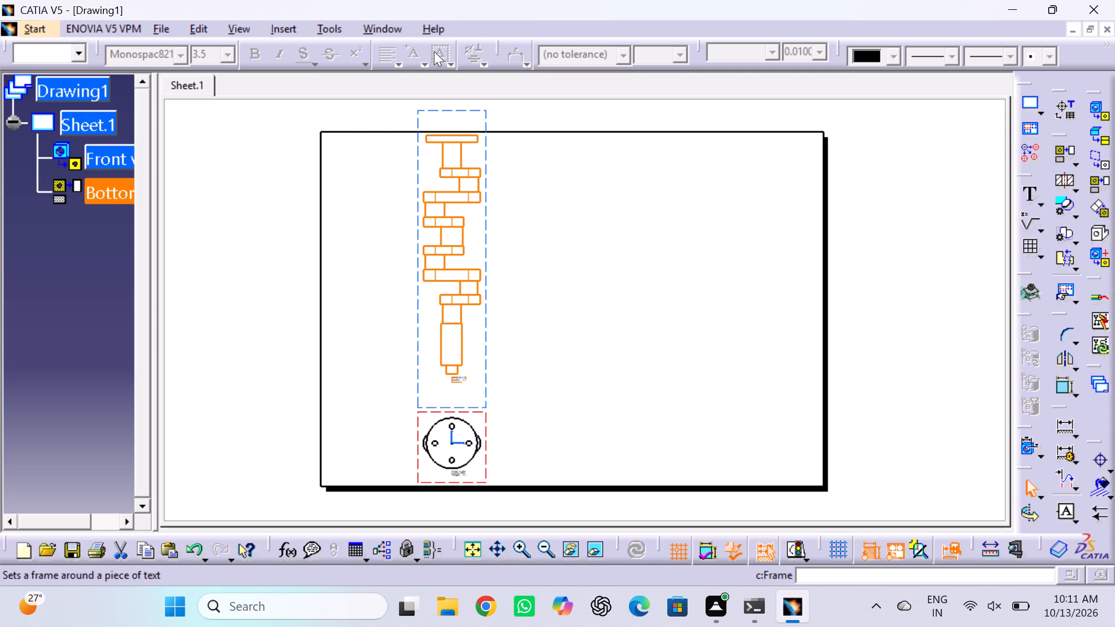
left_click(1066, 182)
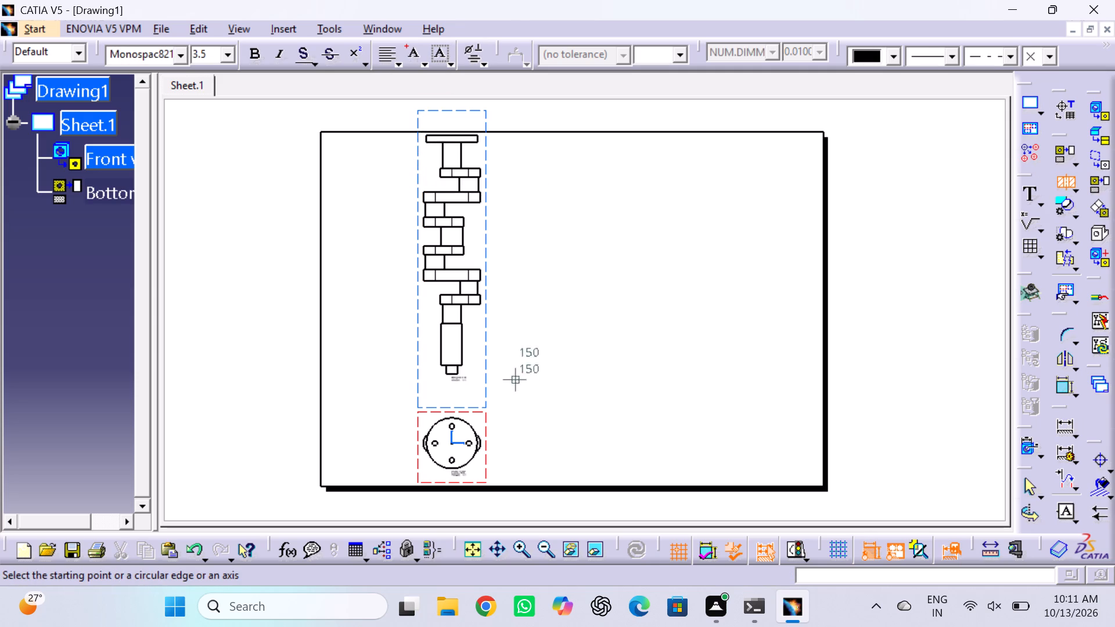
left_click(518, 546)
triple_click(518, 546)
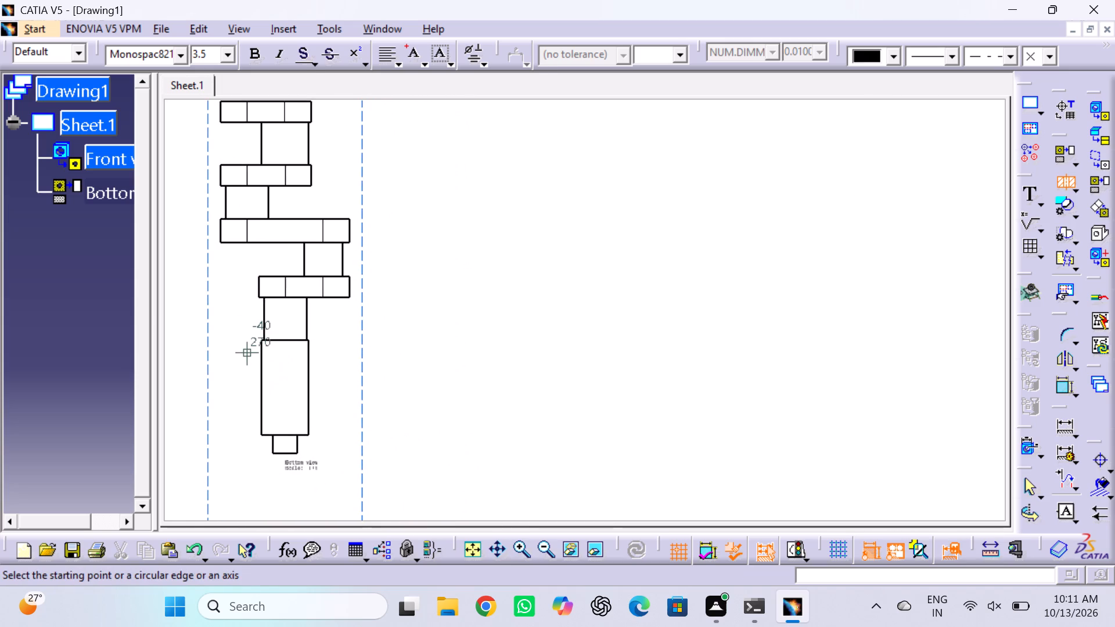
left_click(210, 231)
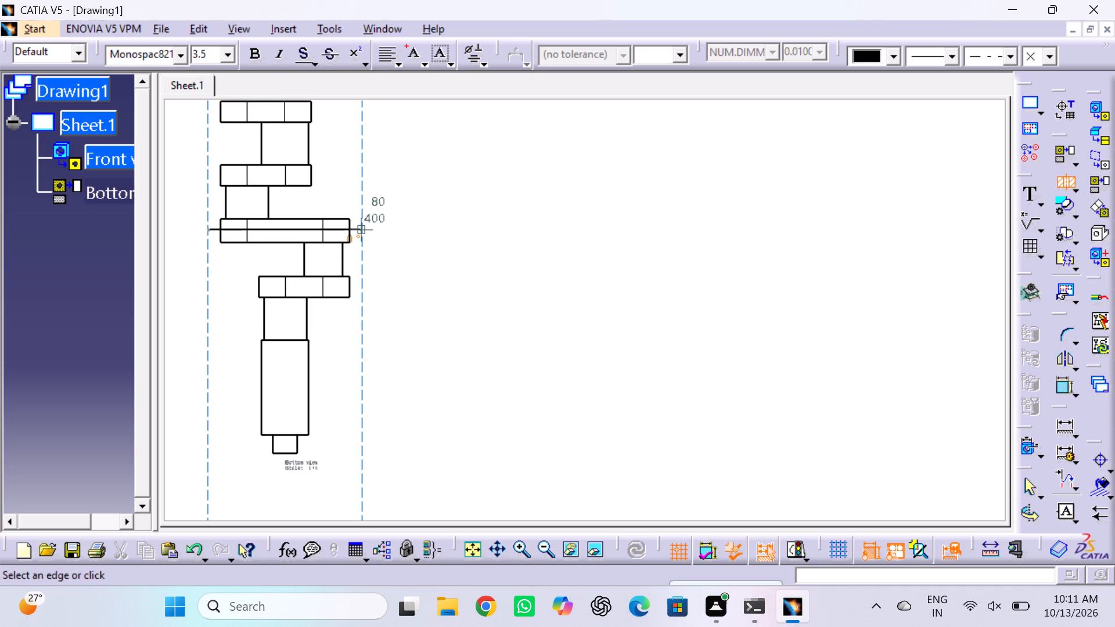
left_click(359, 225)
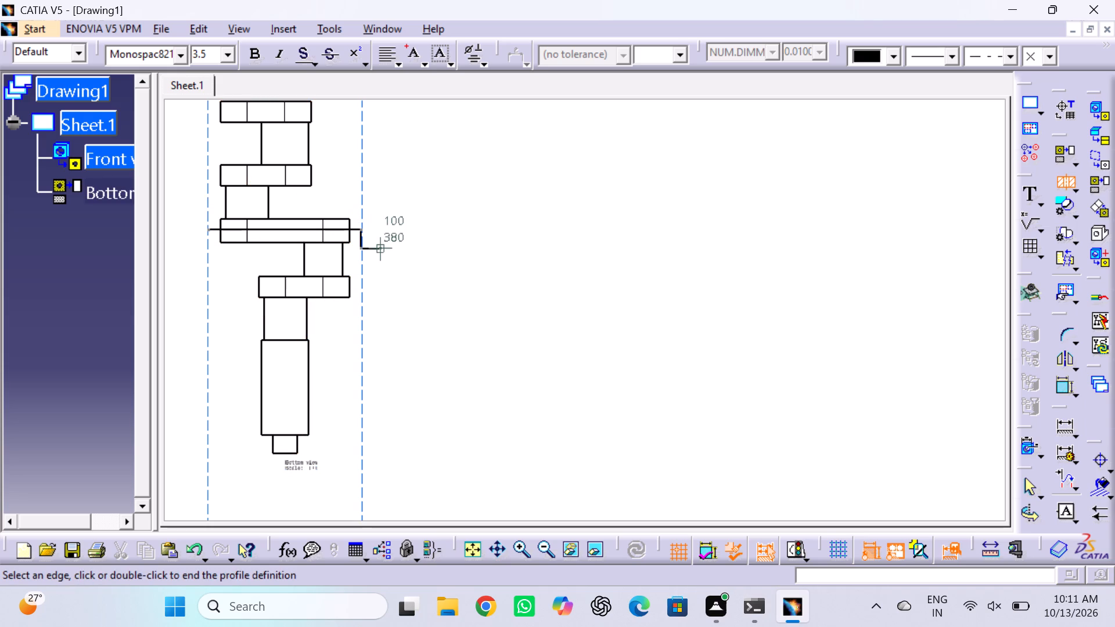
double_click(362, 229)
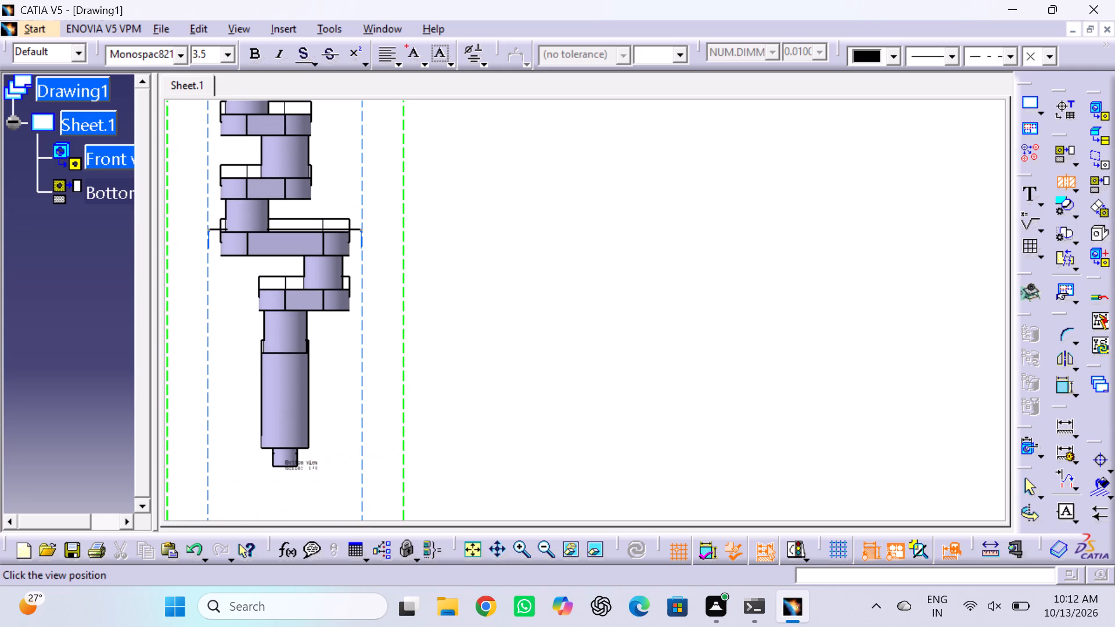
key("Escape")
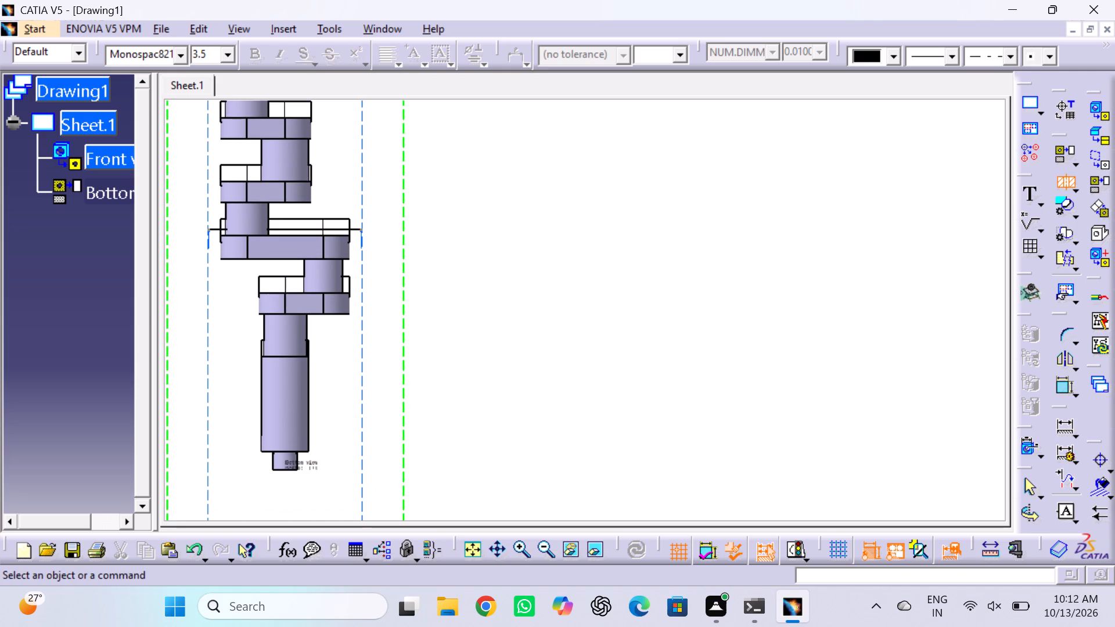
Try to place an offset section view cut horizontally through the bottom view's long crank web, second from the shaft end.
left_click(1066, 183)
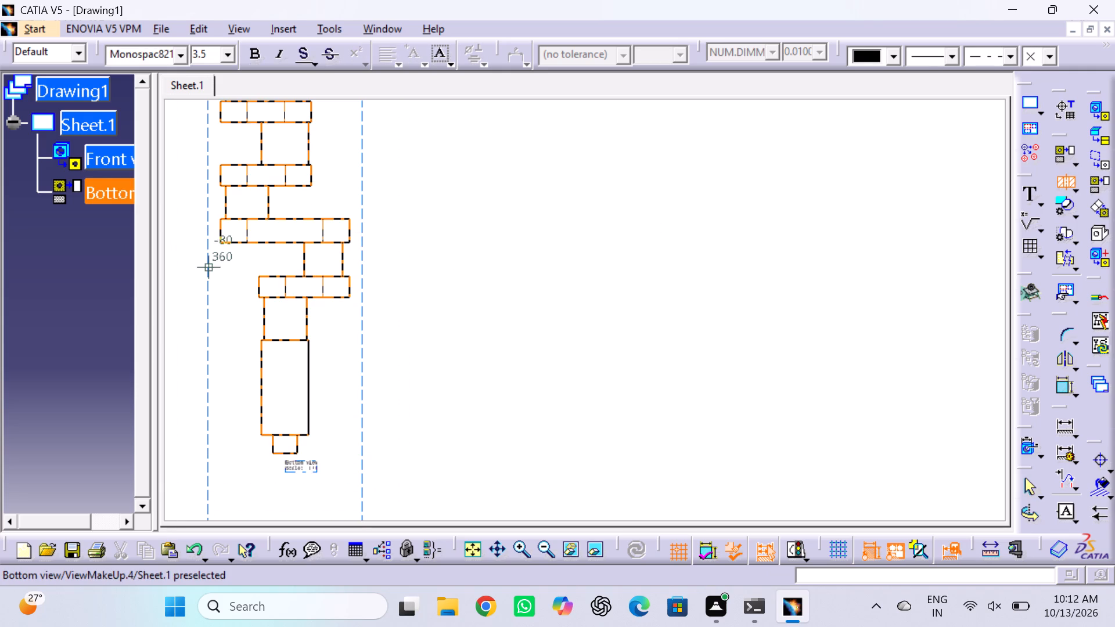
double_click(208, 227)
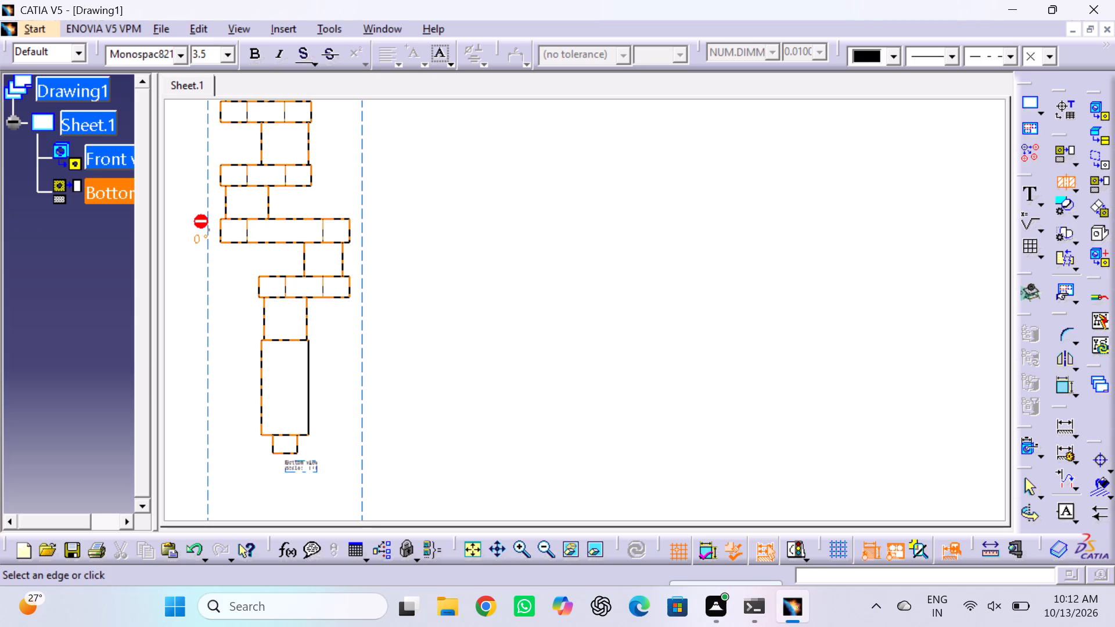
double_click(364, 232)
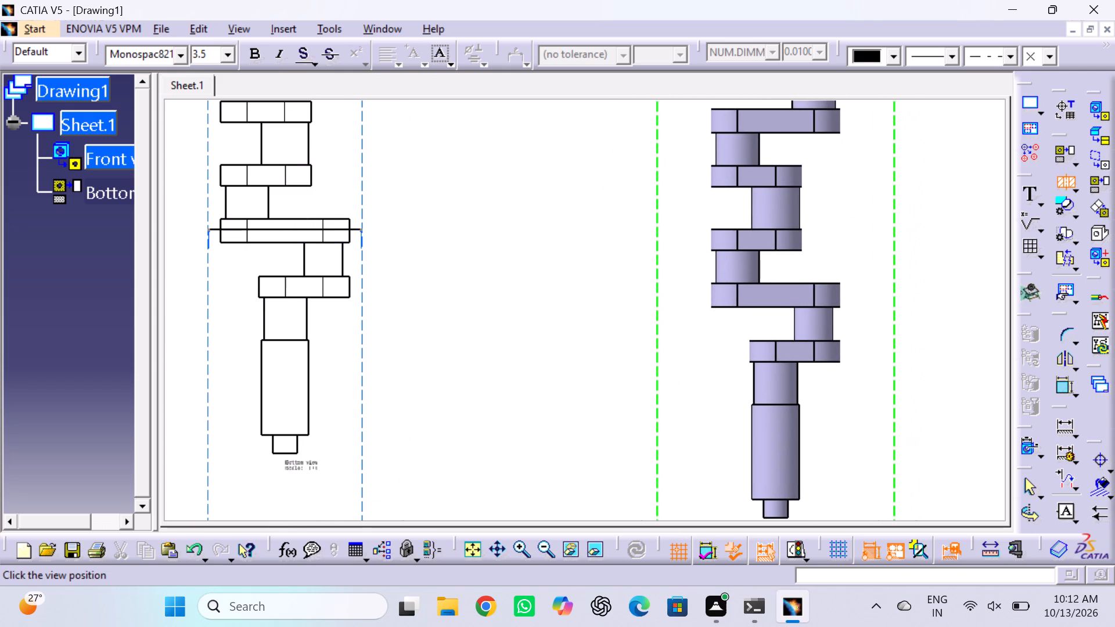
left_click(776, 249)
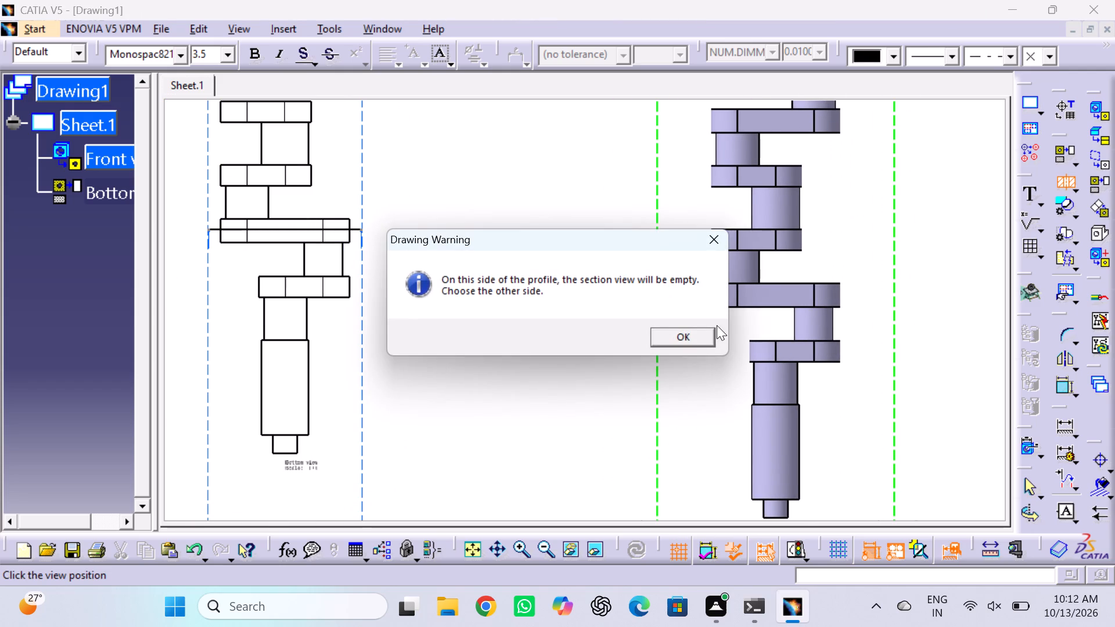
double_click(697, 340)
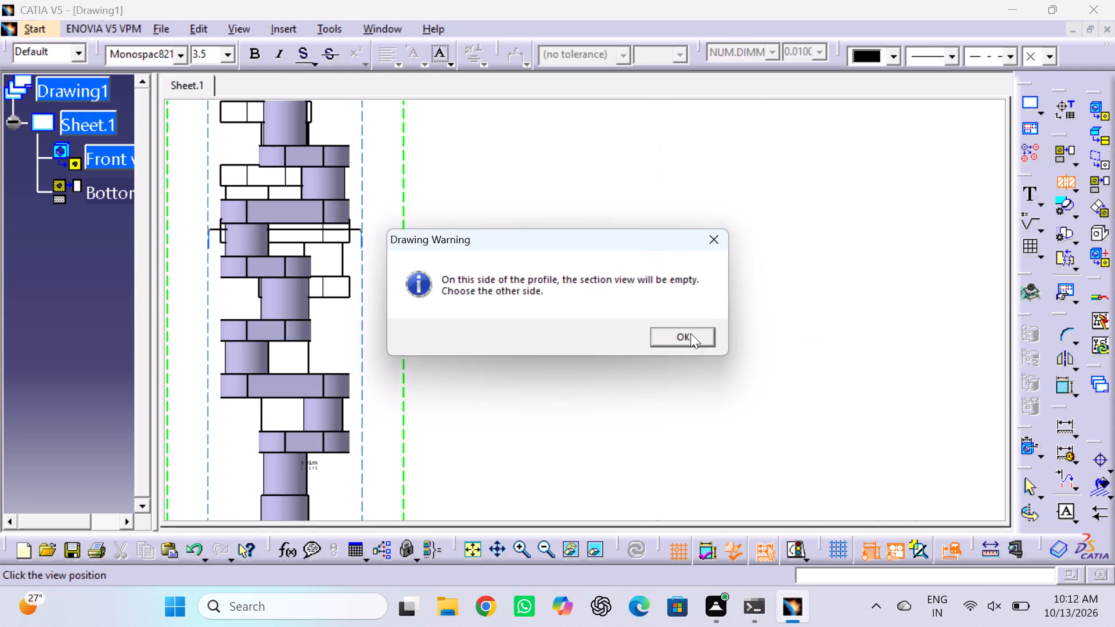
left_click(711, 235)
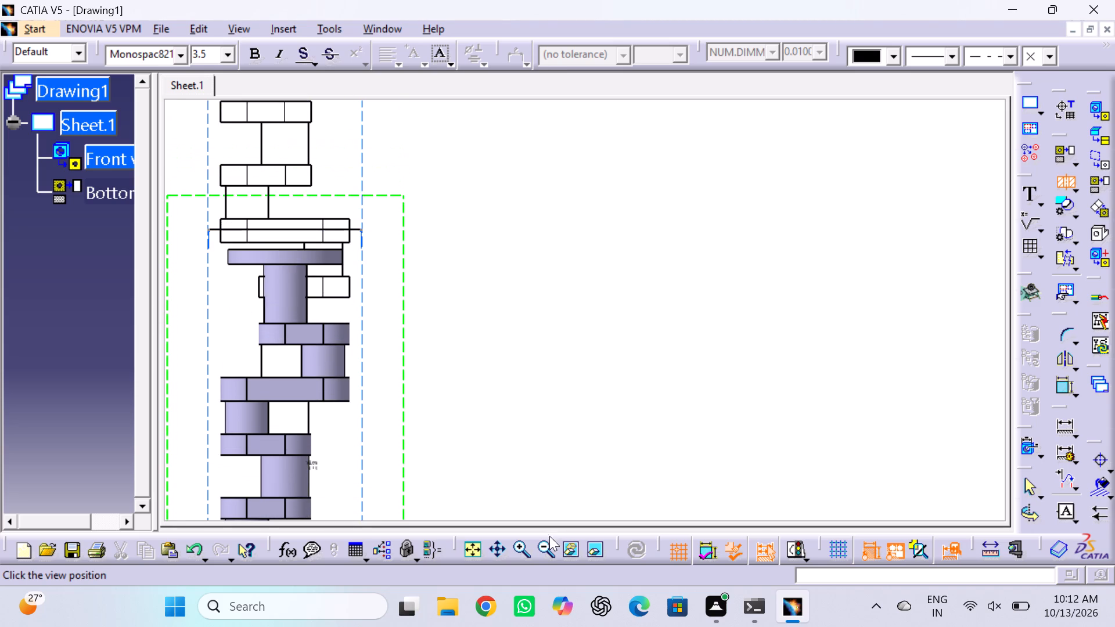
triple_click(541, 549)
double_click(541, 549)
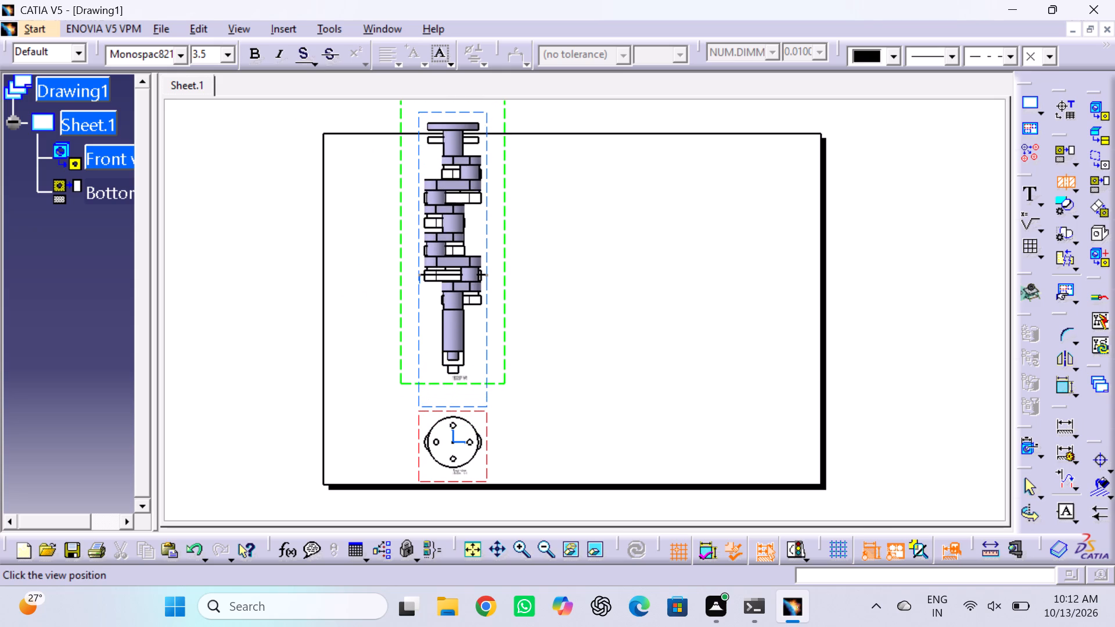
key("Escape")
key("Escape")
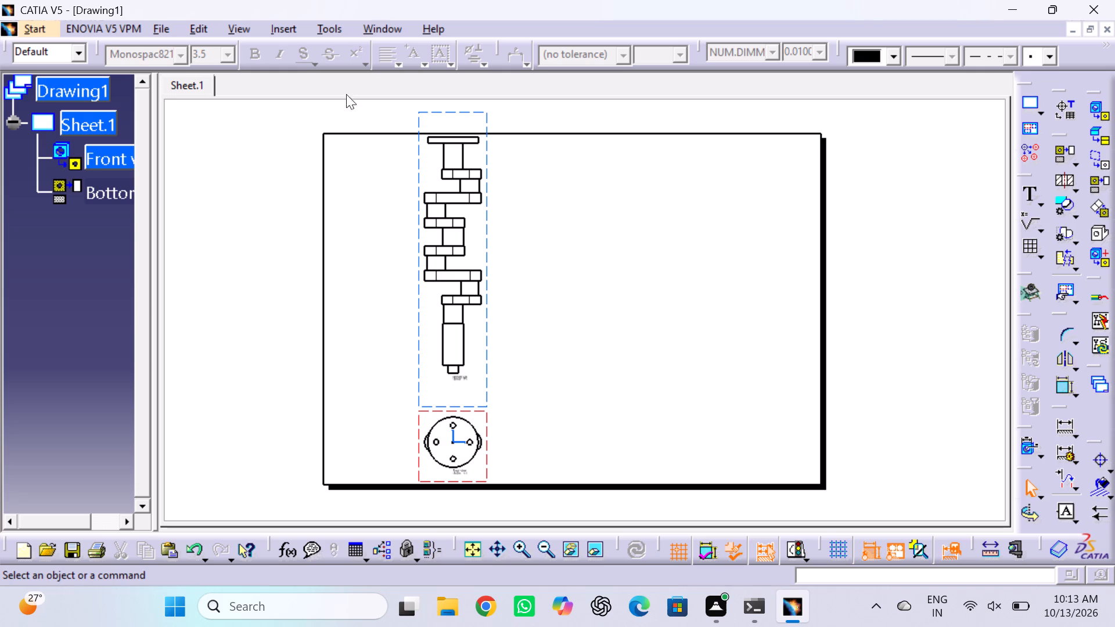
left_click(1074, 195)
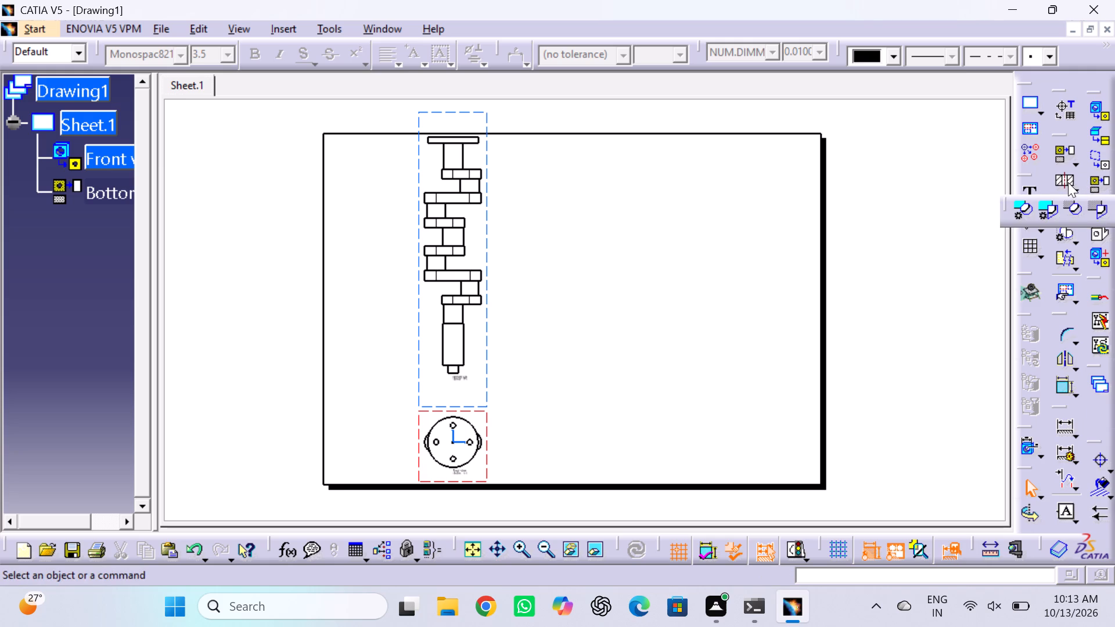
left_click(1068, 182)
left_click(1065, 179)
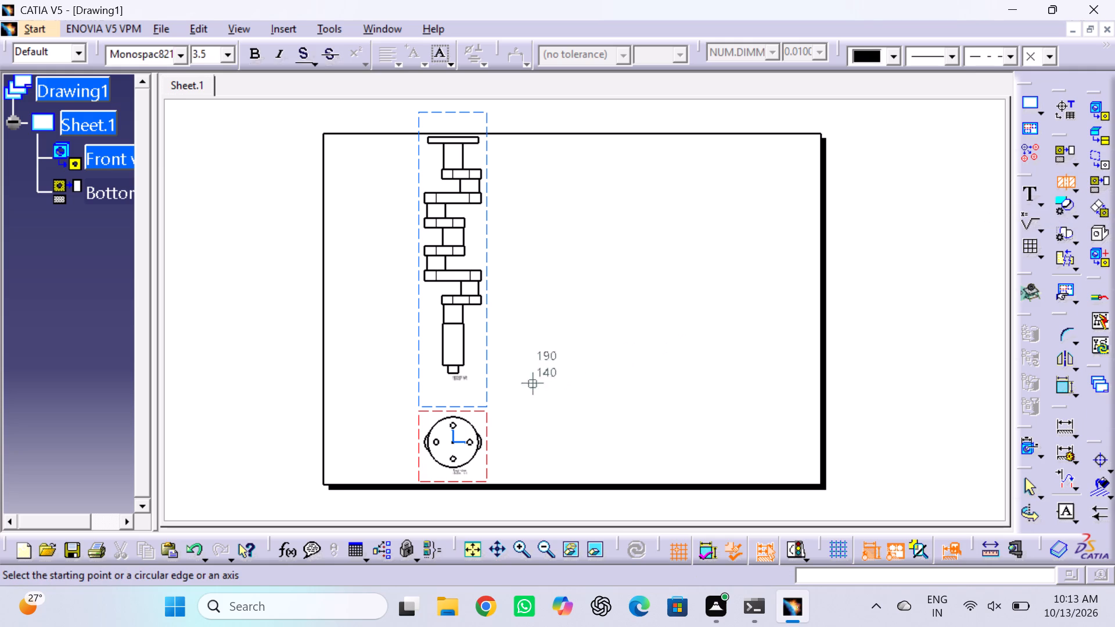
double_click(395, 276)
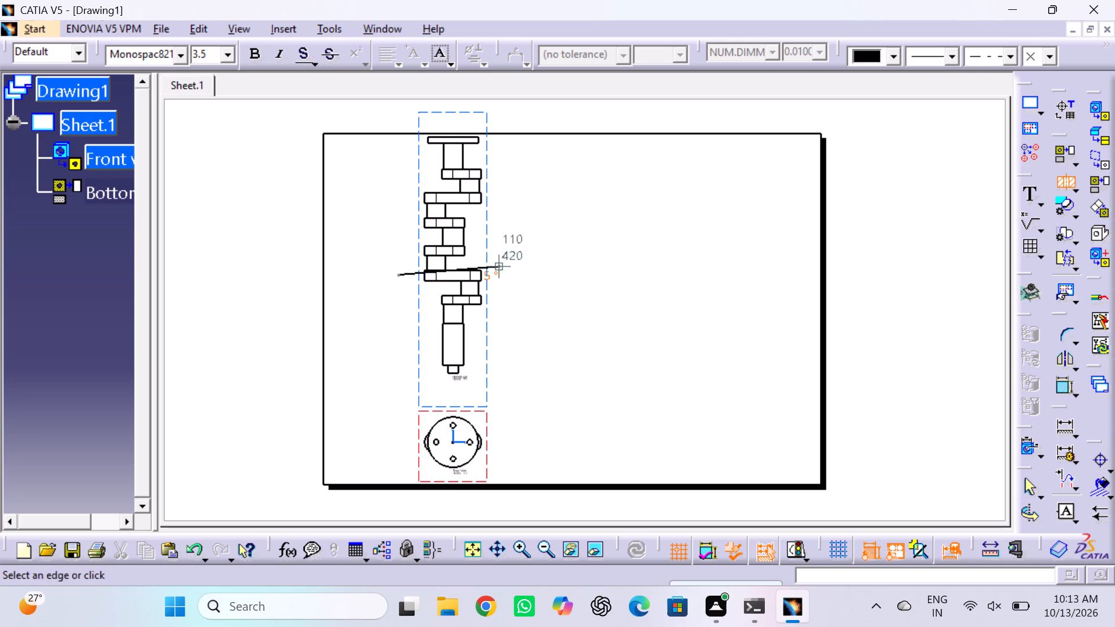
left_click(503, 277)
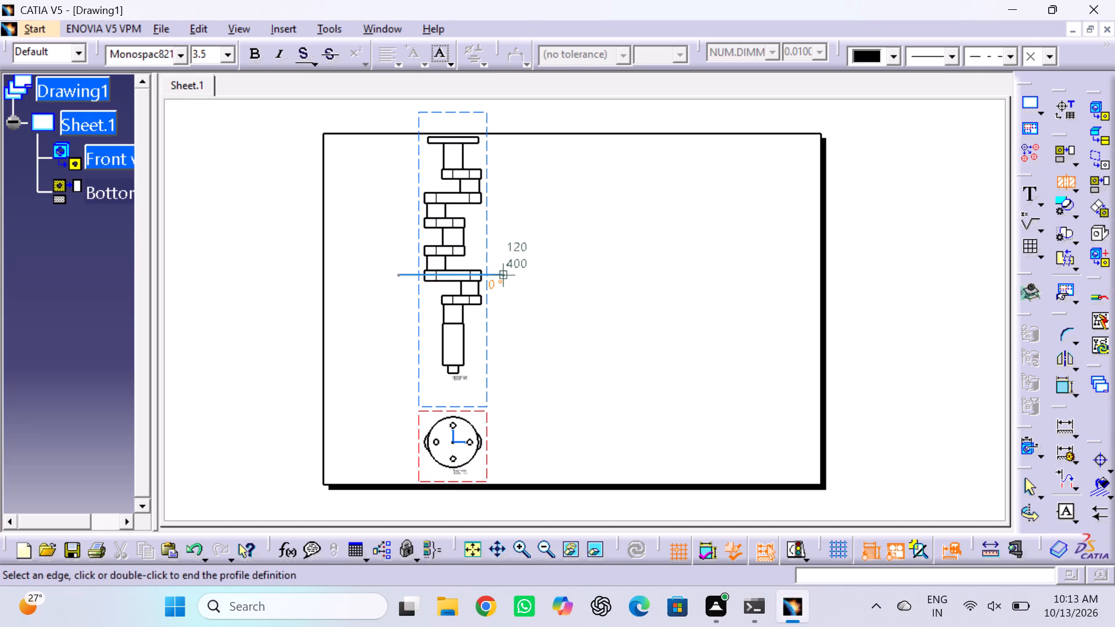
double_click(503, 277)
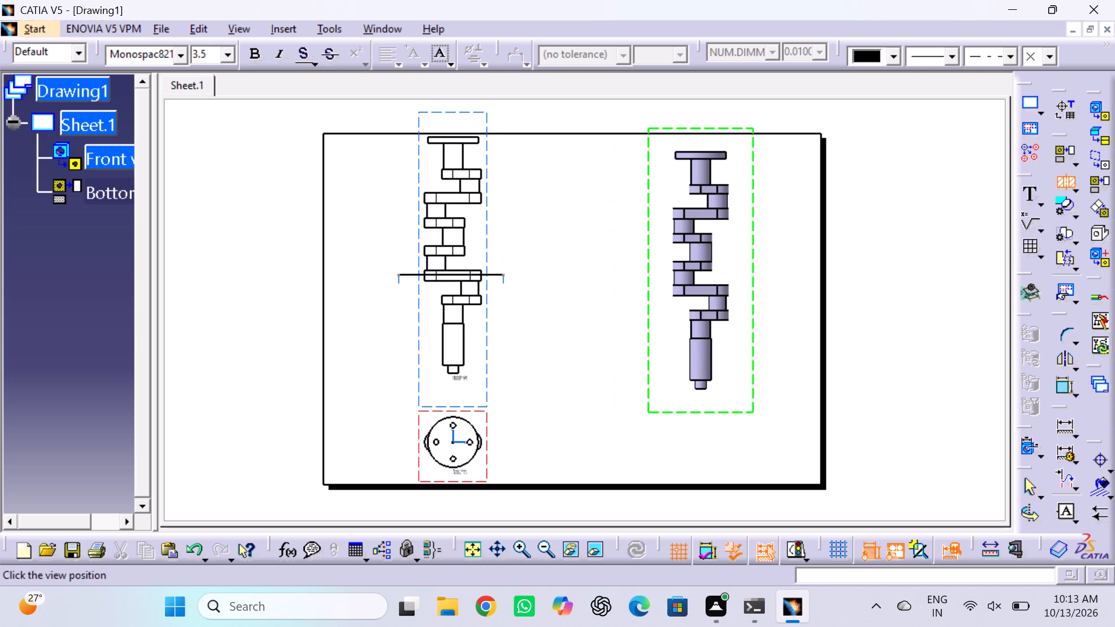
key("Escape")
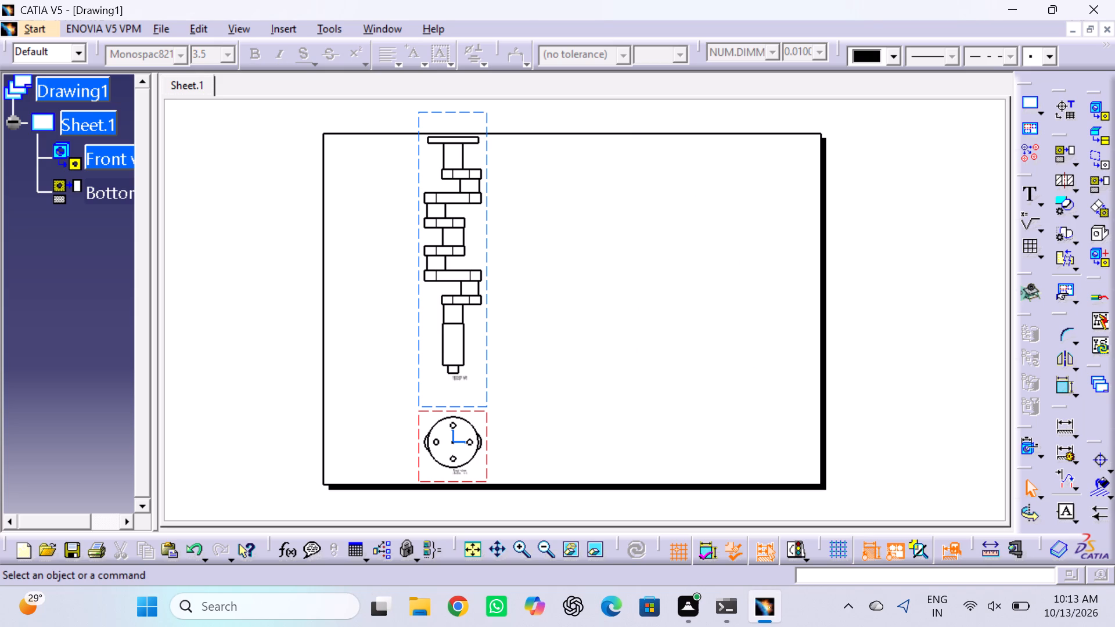
Create an isometric view of the crankshaft from Part4, using the flange face as reference, and place it beside the bottom view.
left_click(1101, 233)
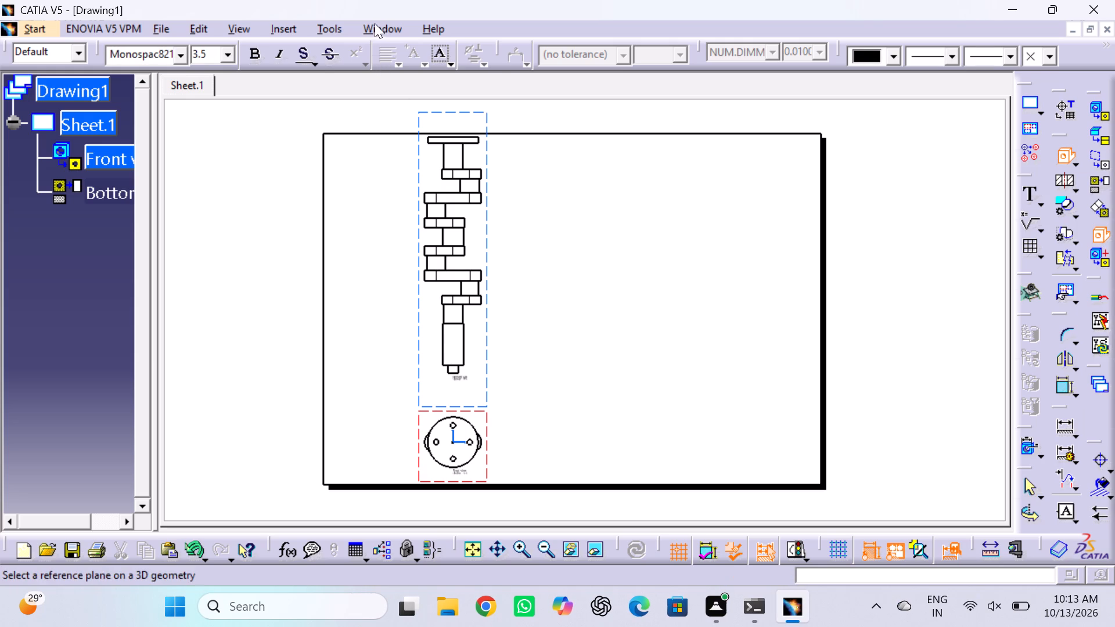
left_click(375, 23)
left_click(410, 157)
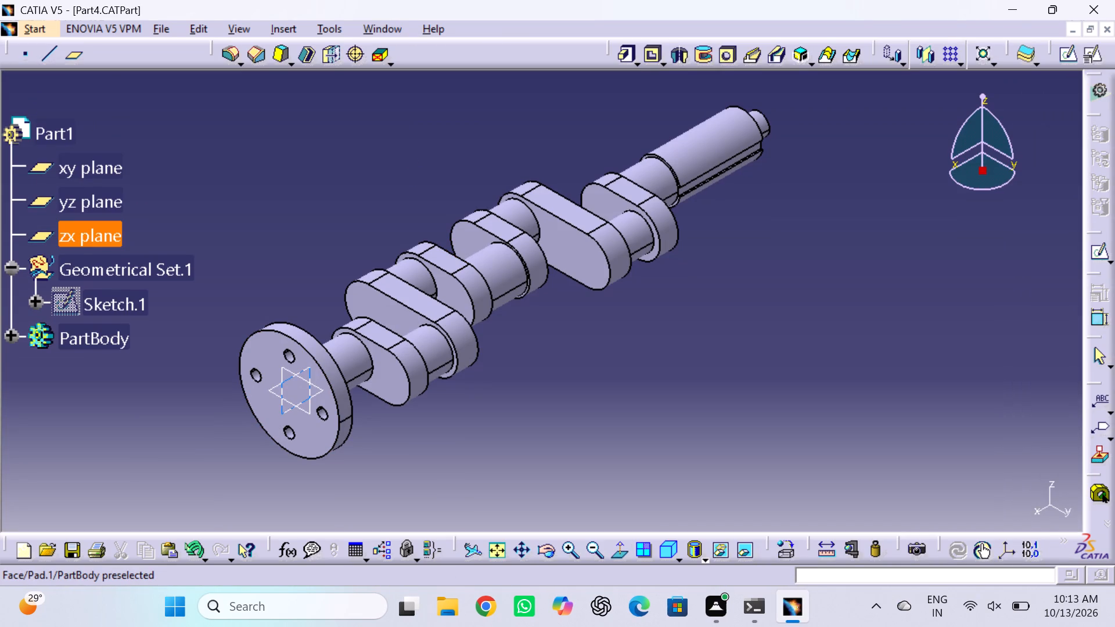
left_click(271, 407)
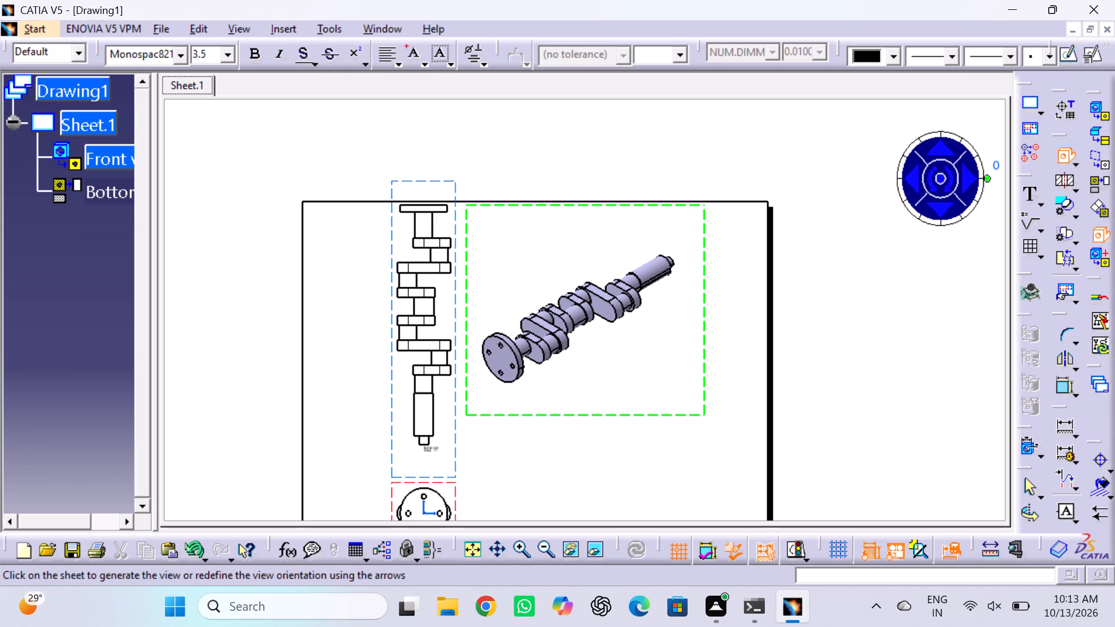
left_click(666, 420)
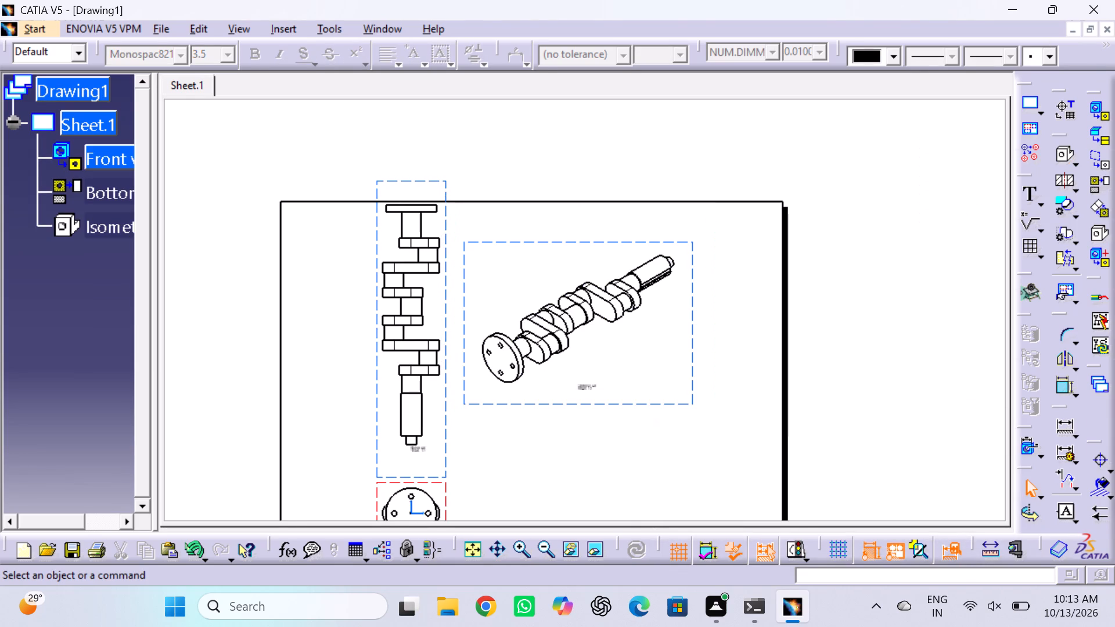
In the isometric view's properties, enable 3D Colors and set the view generation mode to Raster.
right_click(640, 405)
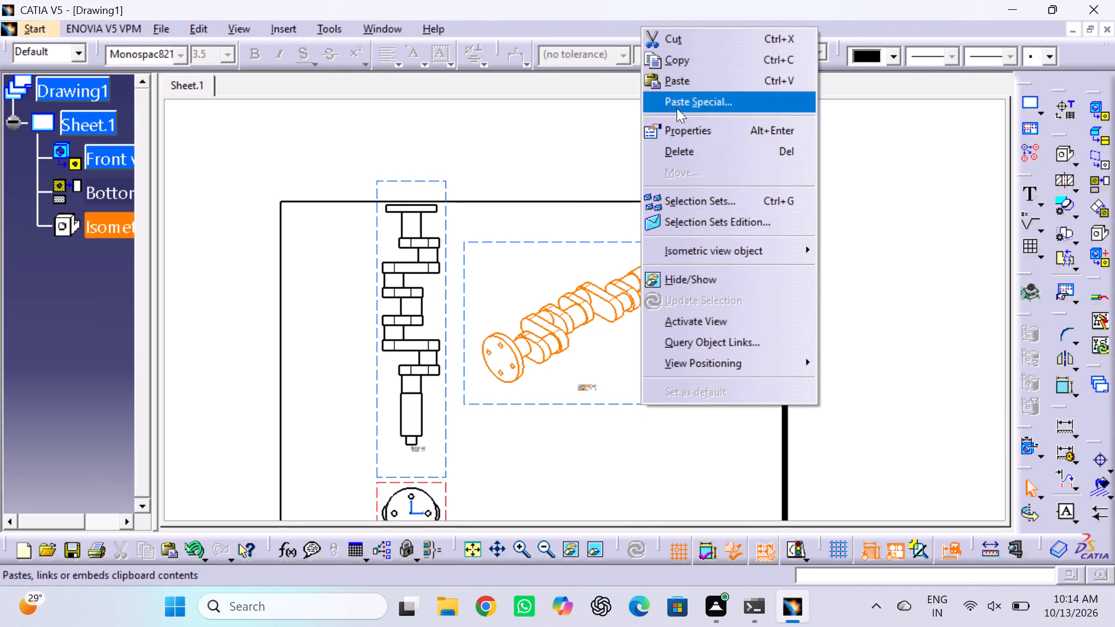
left_click(692, 128)
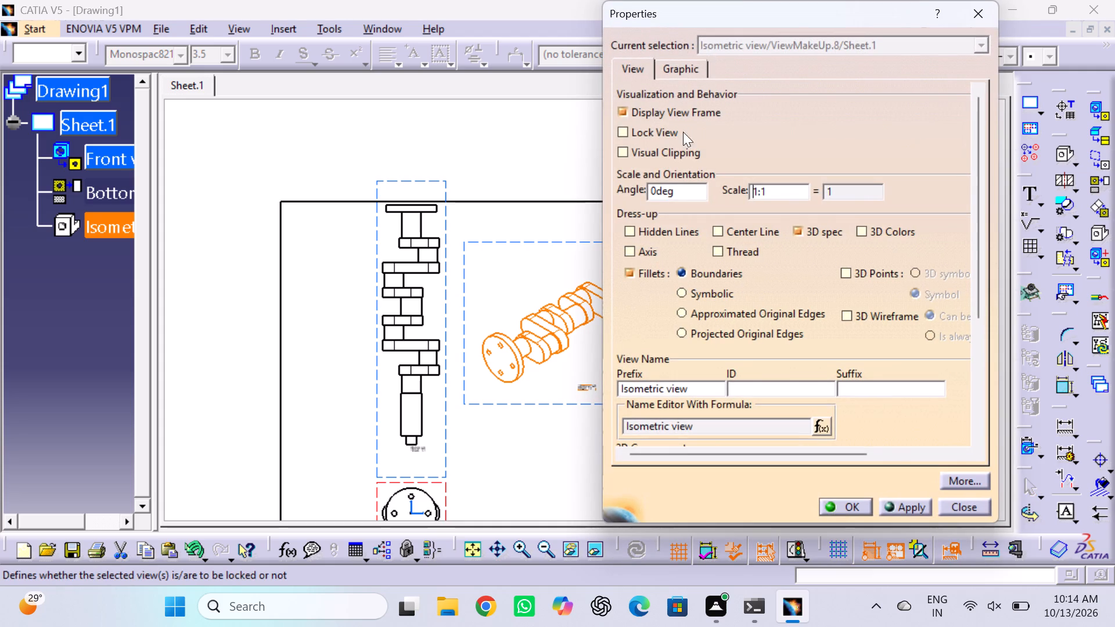
left_click(862, 230)
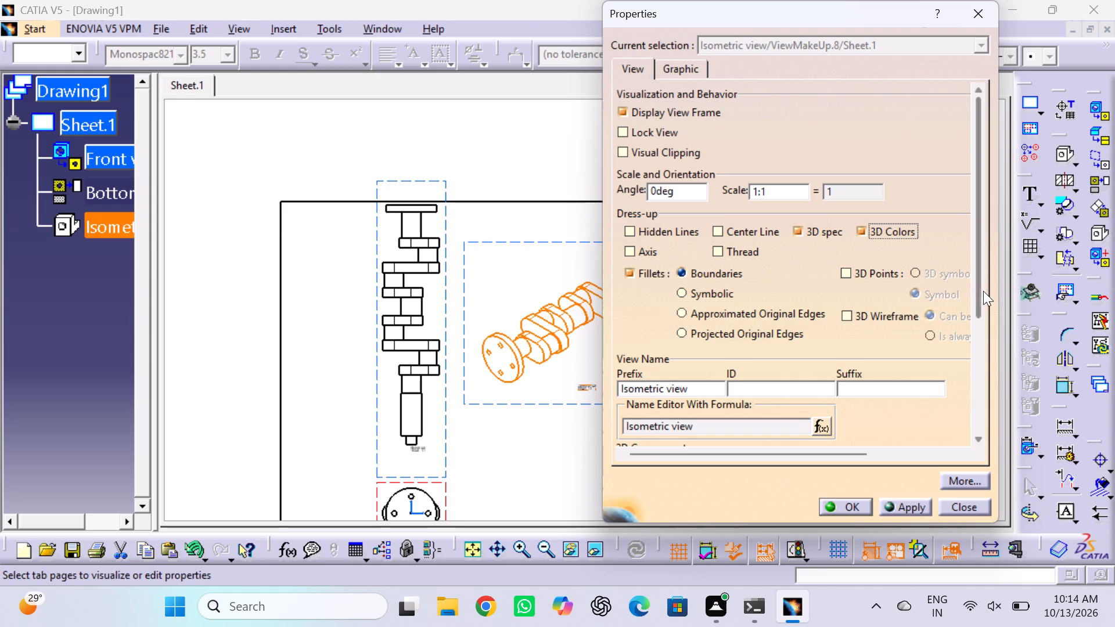
left_click_drag(977, 291, 981, 395)
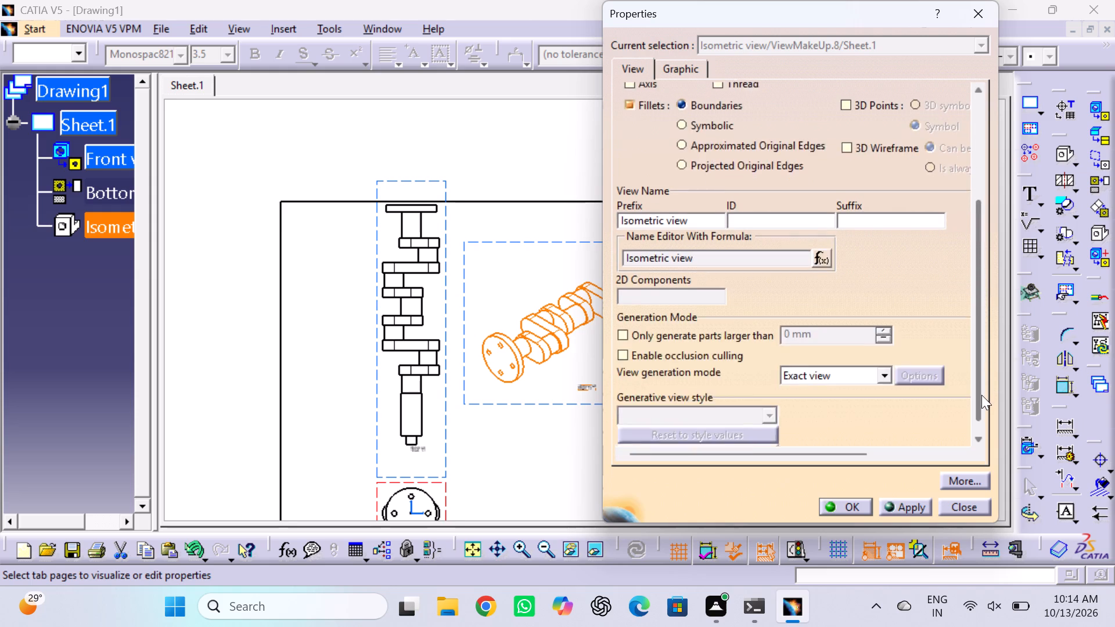
left_click_drag(981, 395, 980, 415)
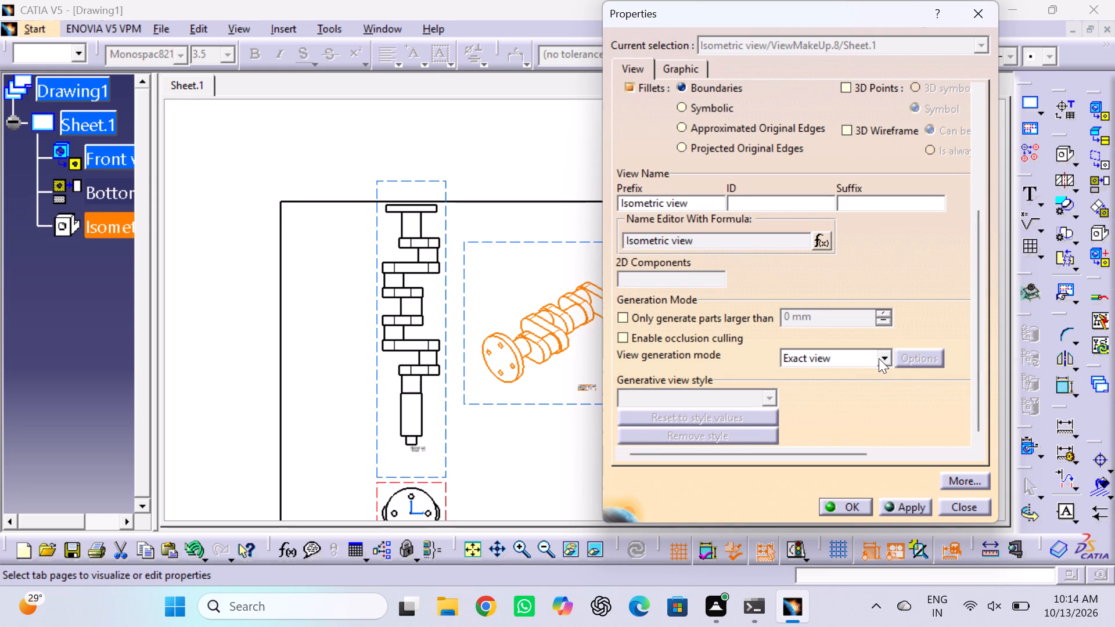
double_click(879, 358)
left_click(879, 359)
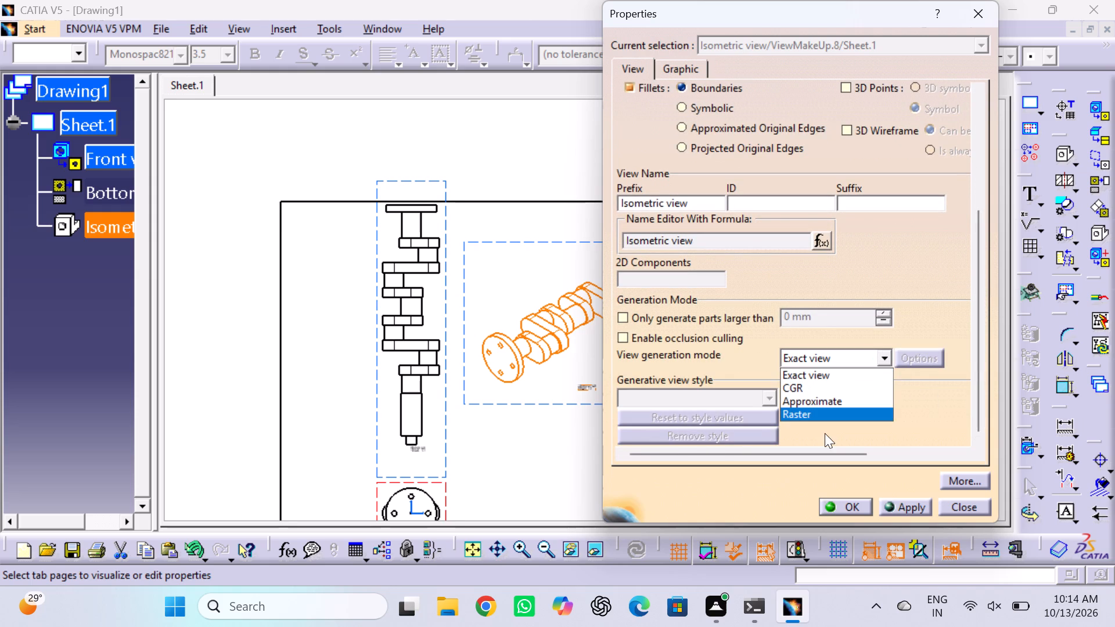
left_click(821, 422)
left_click(906, 363)
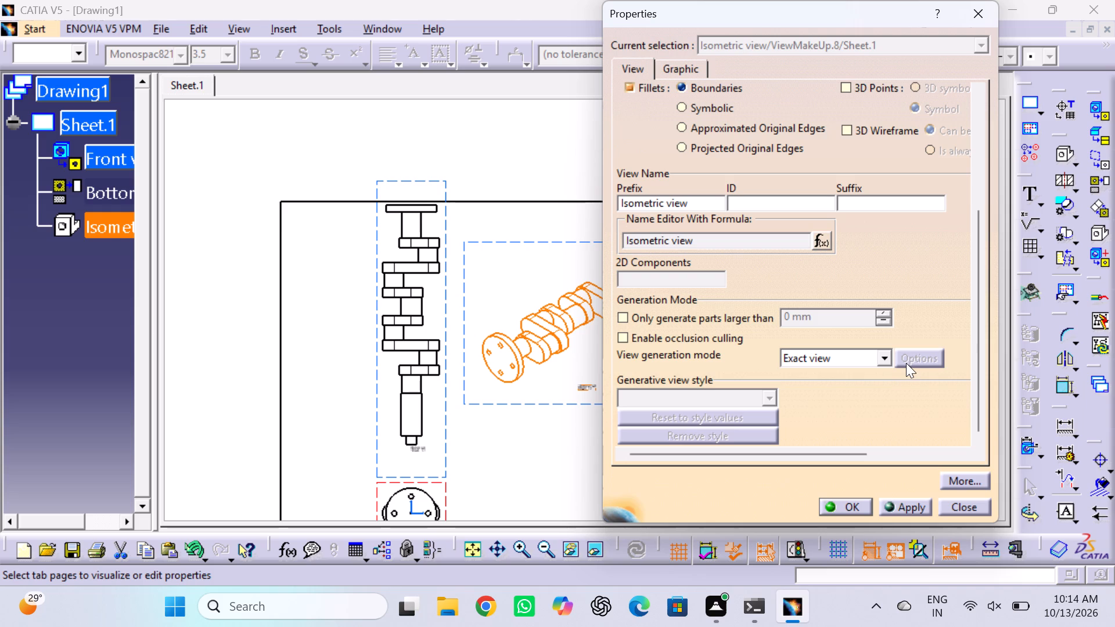
double_click(906, 357)
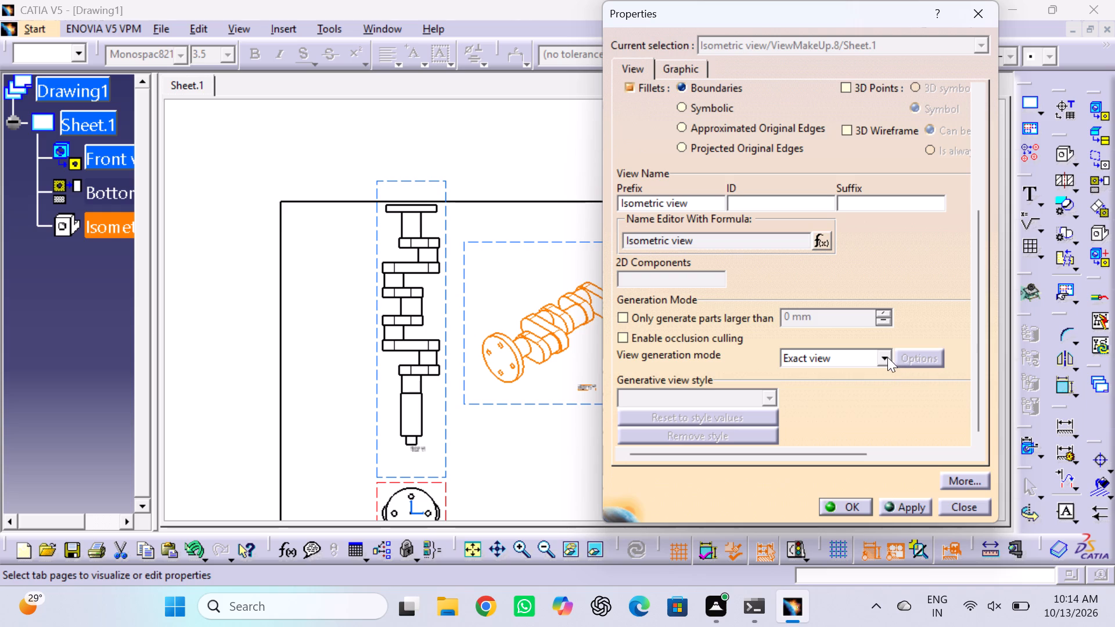
left_click(881, 356)
left_click(839, 409)
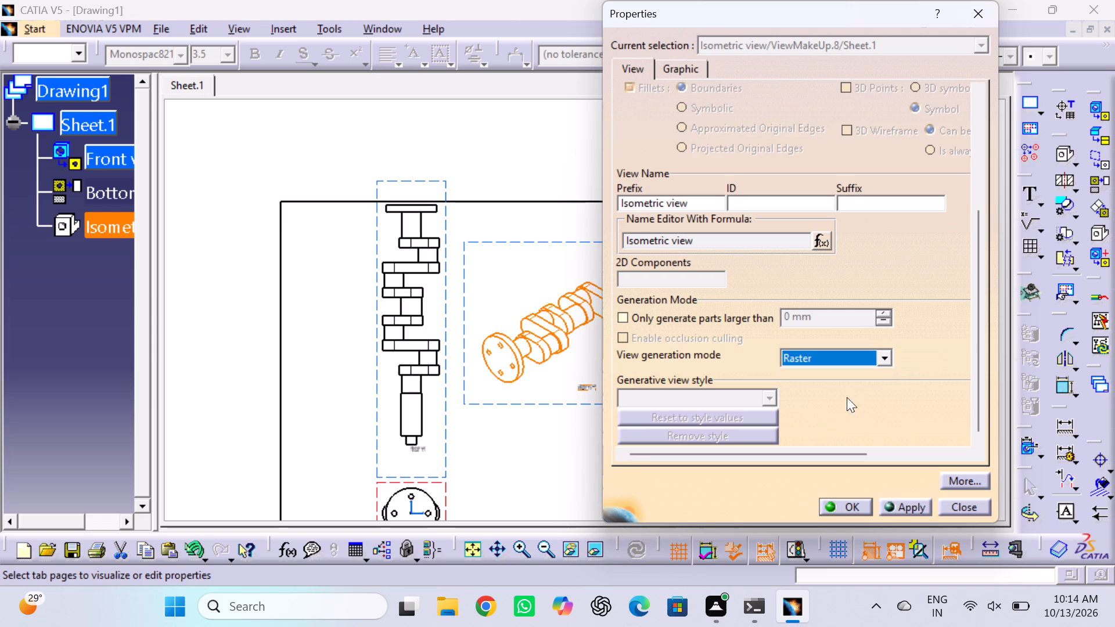
Set the isometric view's raster mode to Shading with edges and apply the view properties.
left_click(912, 356)
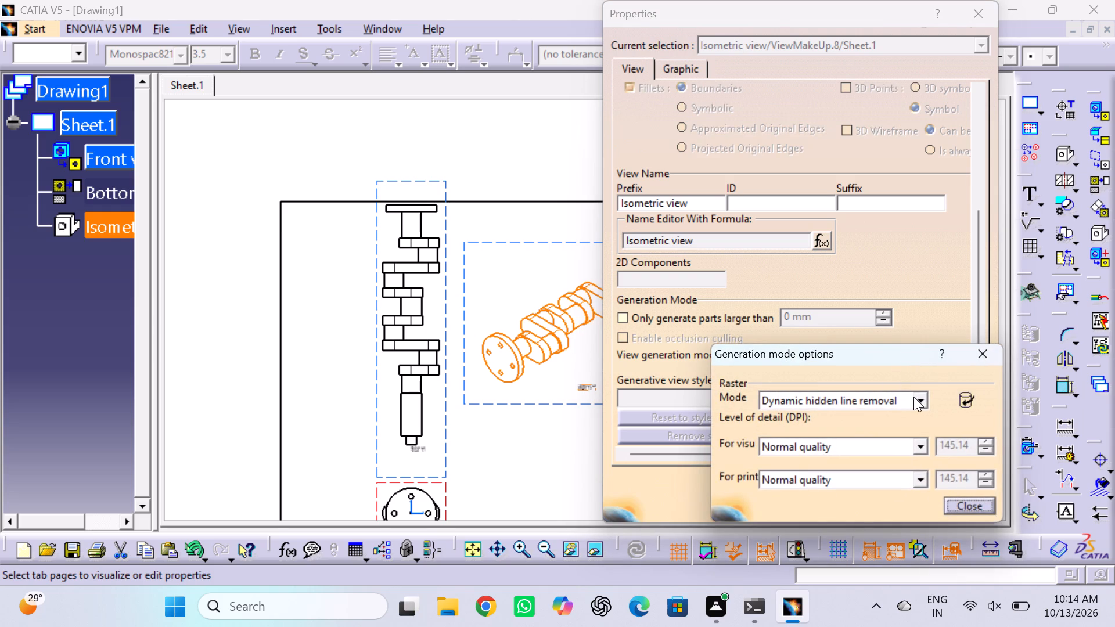
double_click(916, 398)
left_click(916, 398)
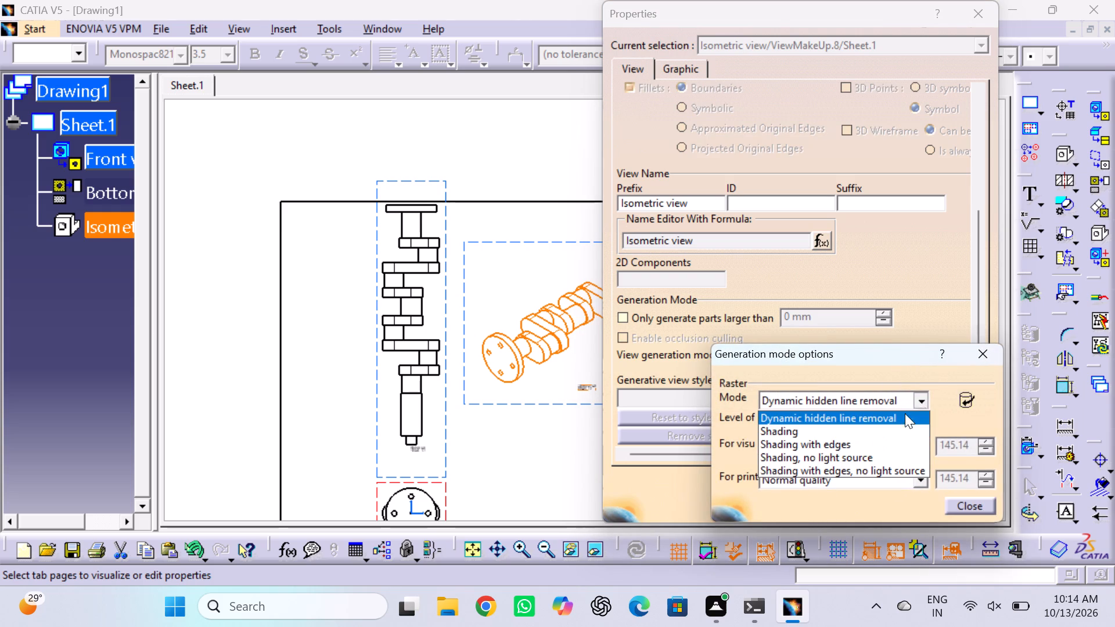
left_click(853, 449)
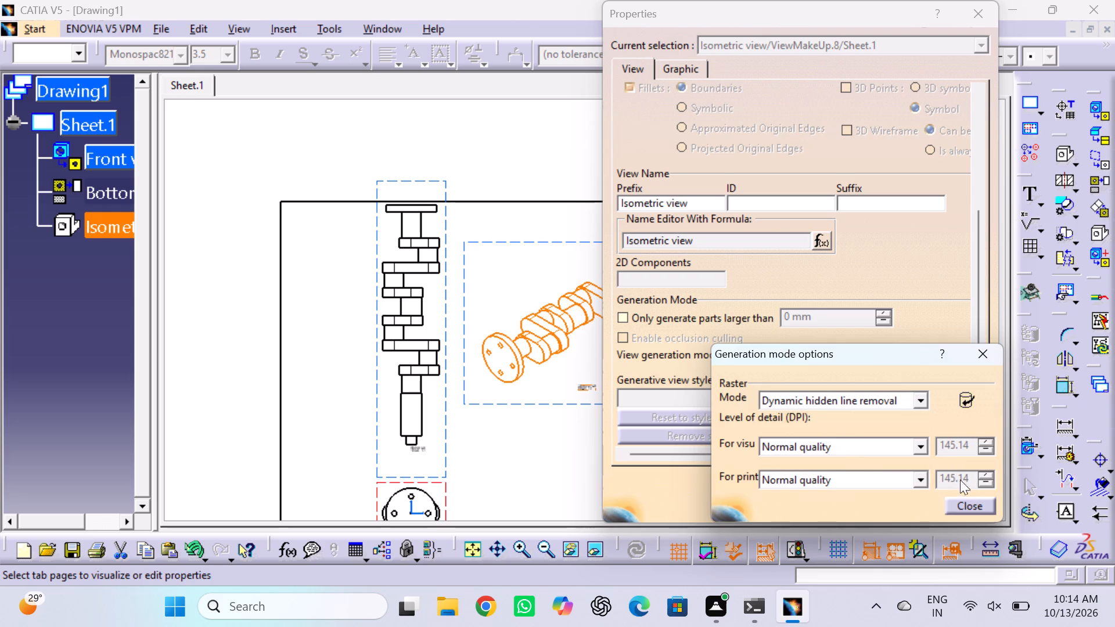
left_click(974, 505)
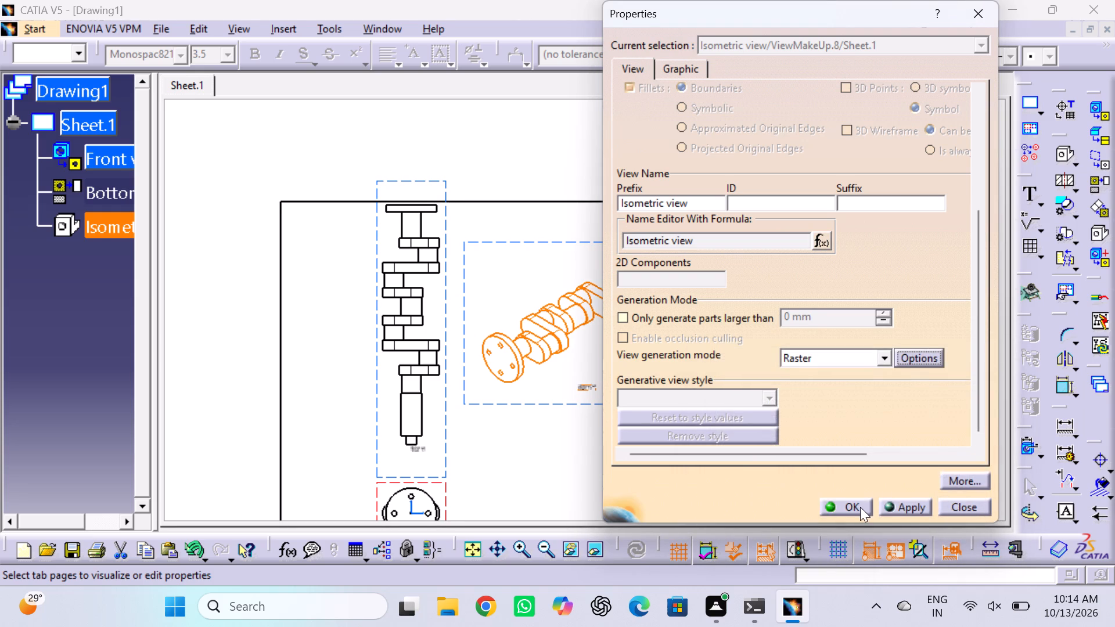
left_click(860, 507)
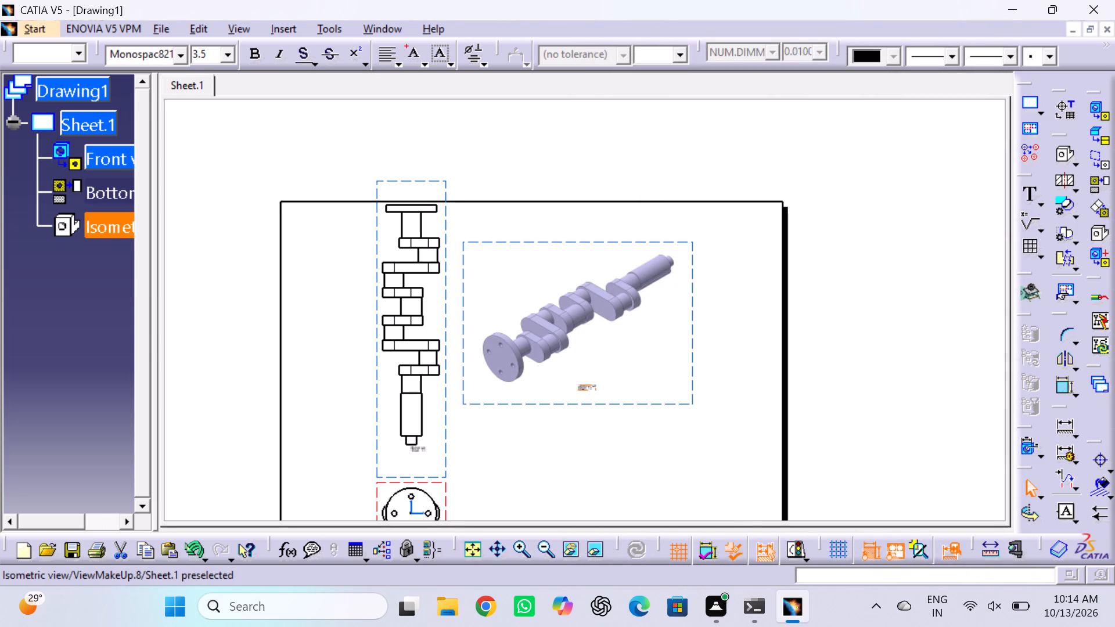
Move the isometric view further right on the sheet, away from the bottom view.
left_click_drag(691, 381, 750, 381)
Dimension the flange's outer radius and the upper bolt hole's radius in the front view, placing both to the right of the flange.
middle_click_drag(632, 438, 636, 427)
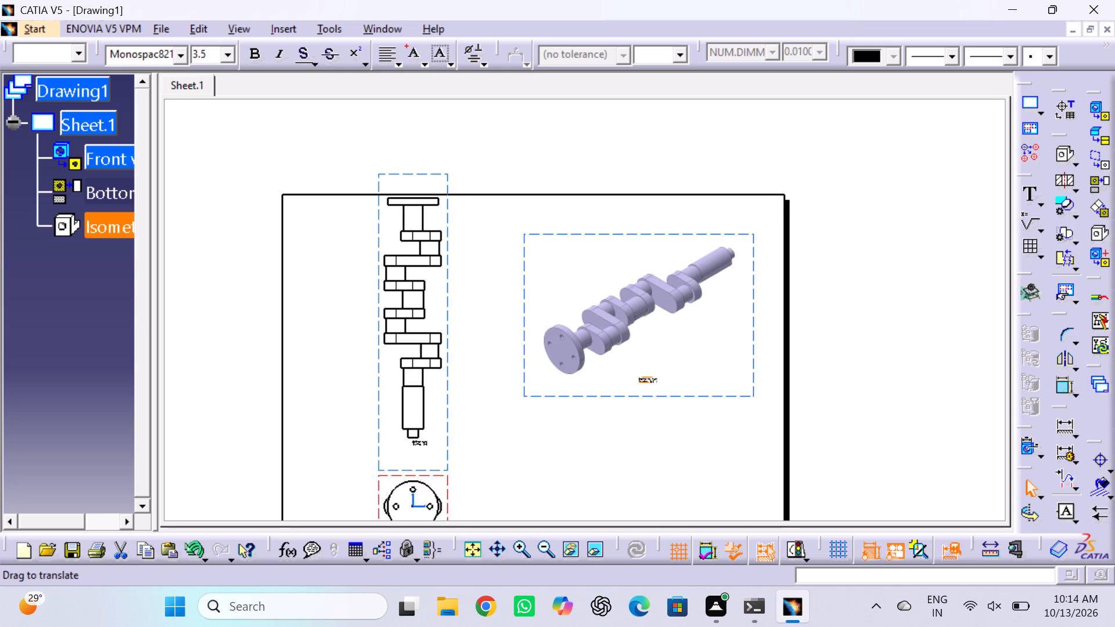
middle_click_drag(636, 427, 681, 376)
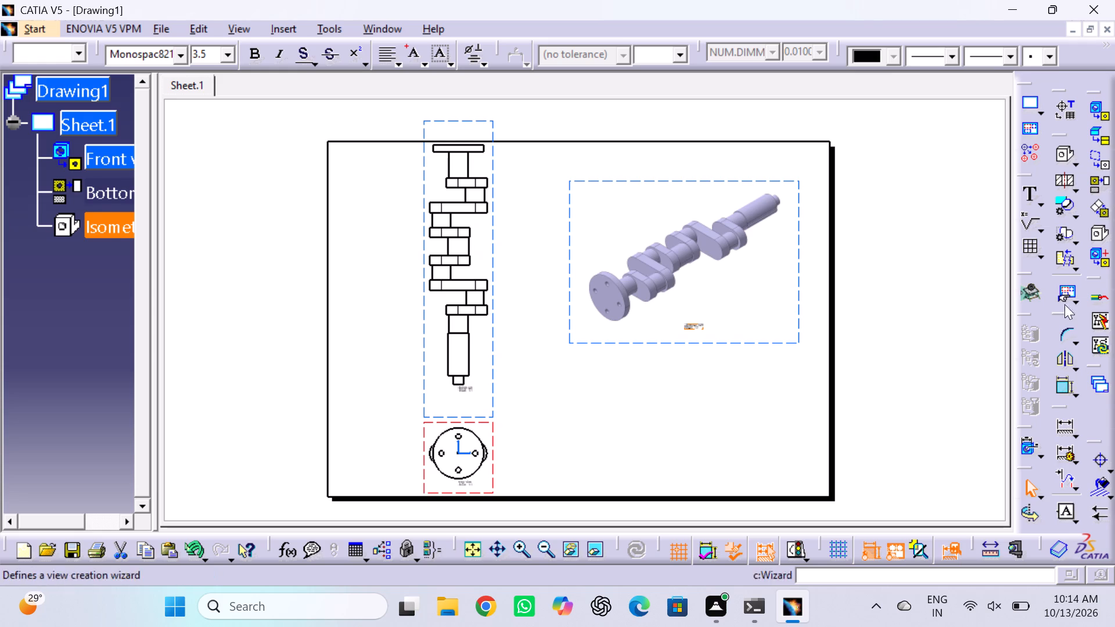
left_click(1062, 424)
left_click(1062, 424)
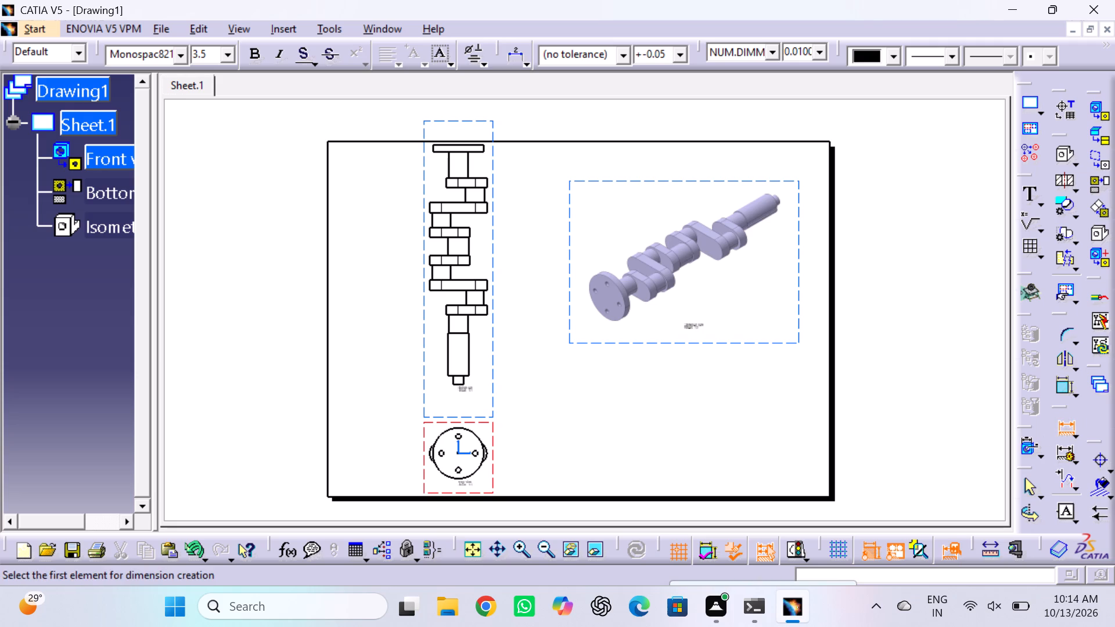
left_click(477, 469)
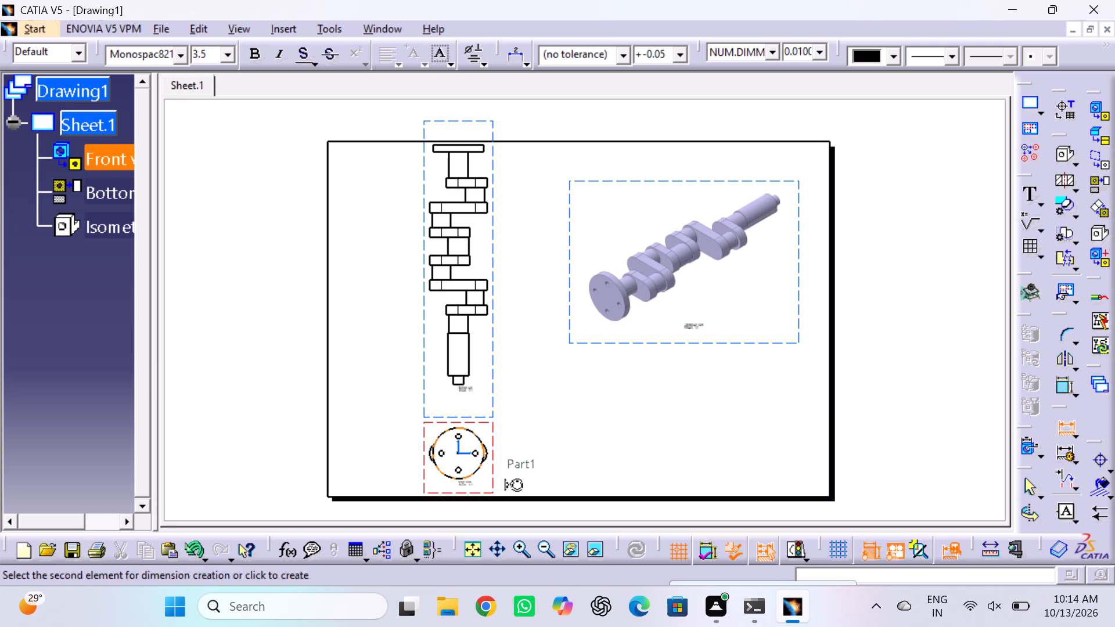
double_click(517, 475)
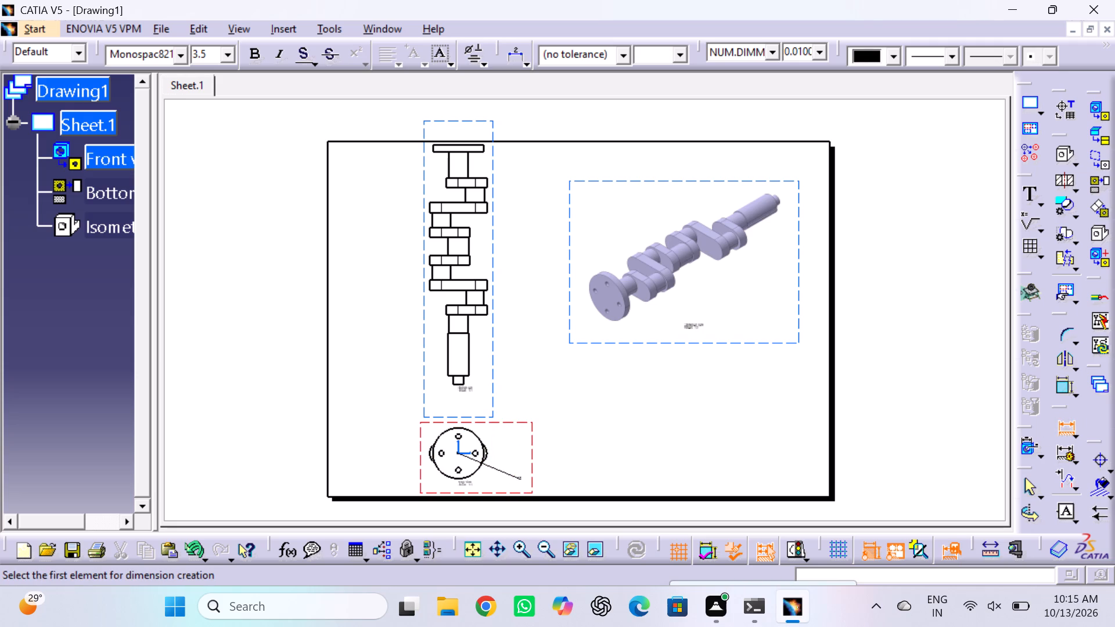
left_click(461, 435)
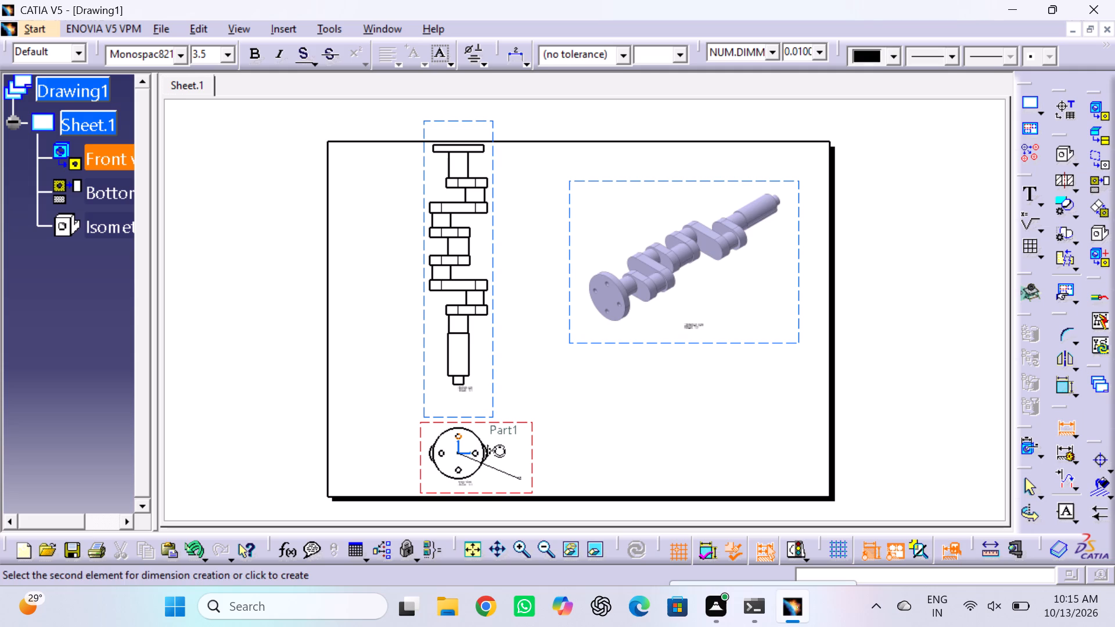
left_click(499, 434)
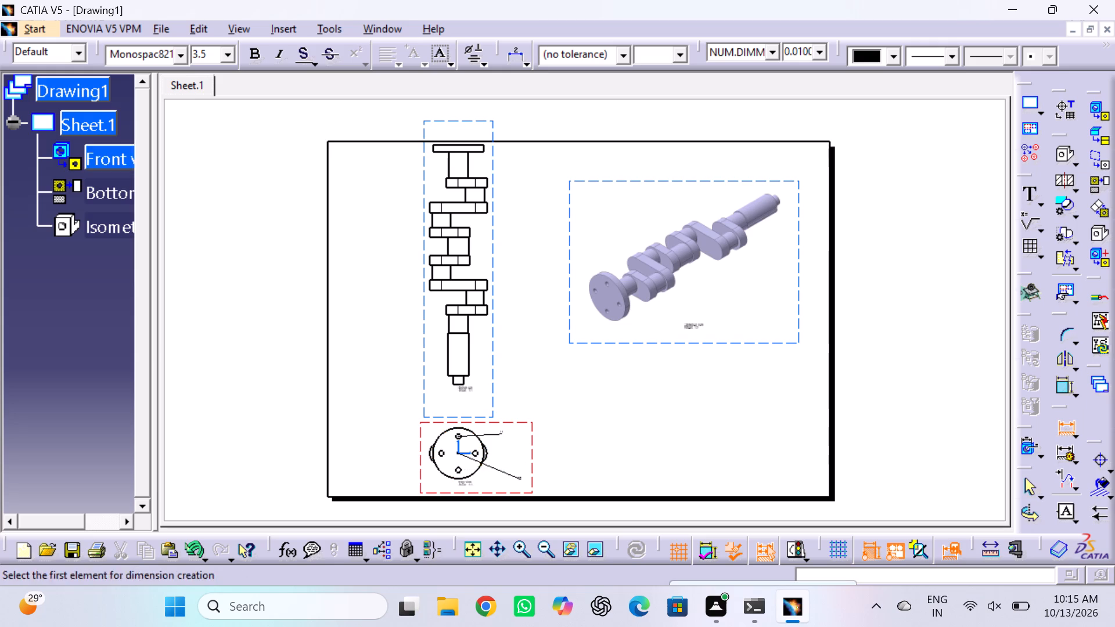
Dimension the horizontal distance from the left bolt hole's centre to the flange centre in the front view.
triple_click(522, 544)
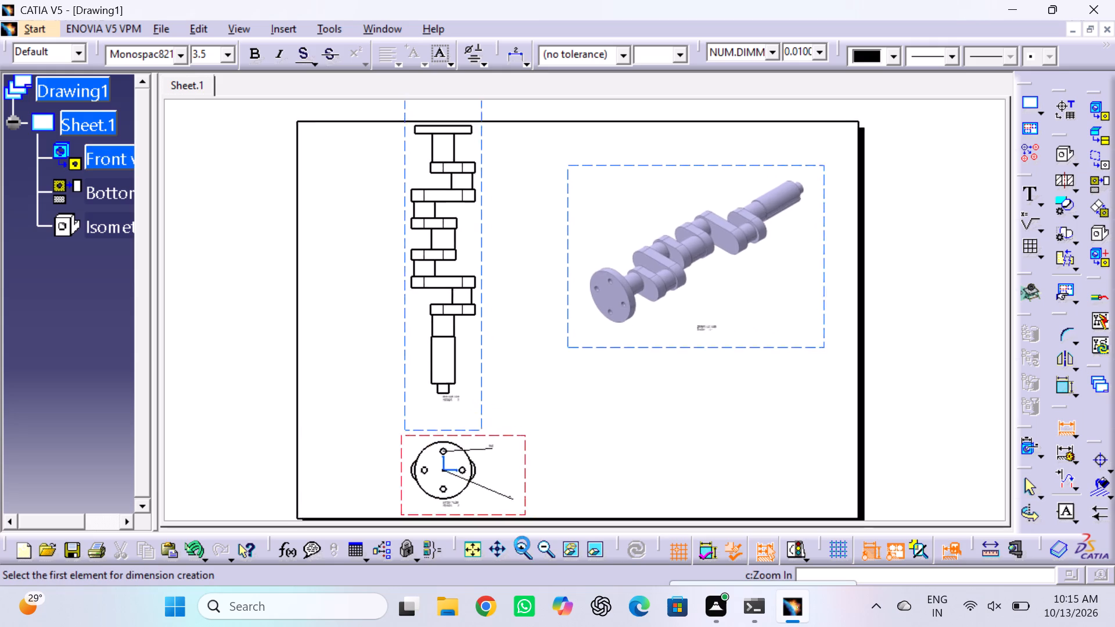
triple_click(522, 544)
left_click(522, 544)
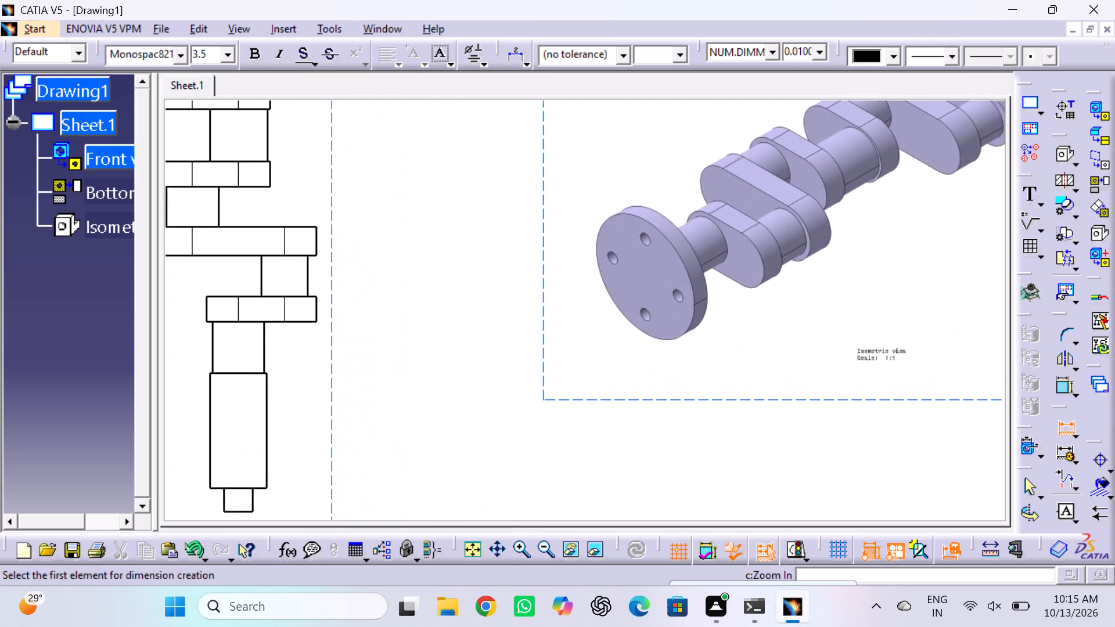
middle_click_drag(447, 427, 588, 78)
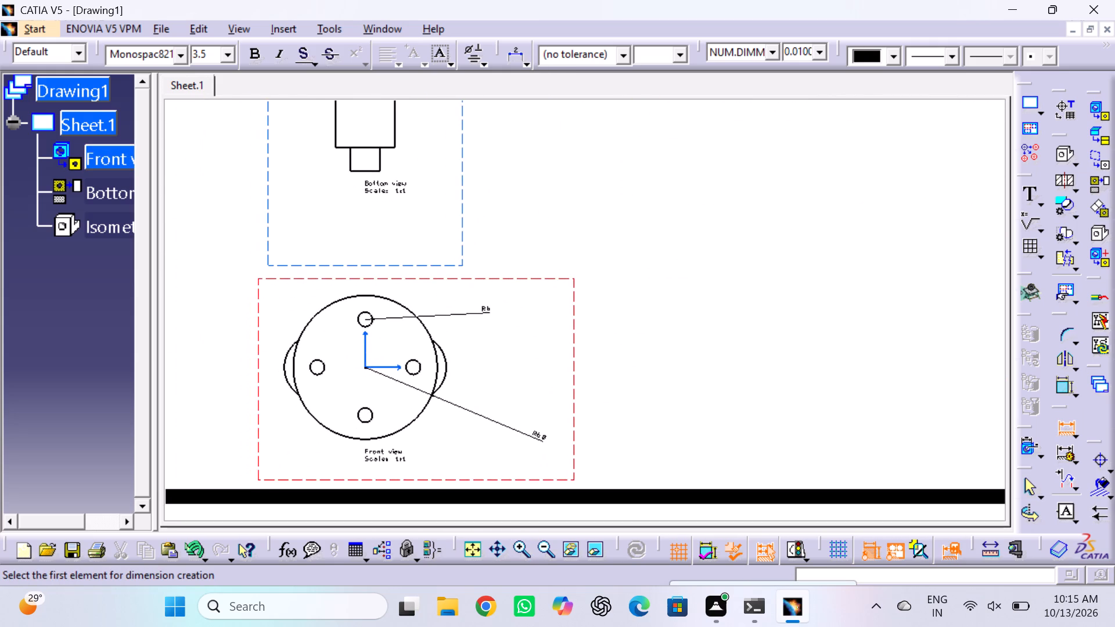
middle_click_drag(588, 78, 591, 74)
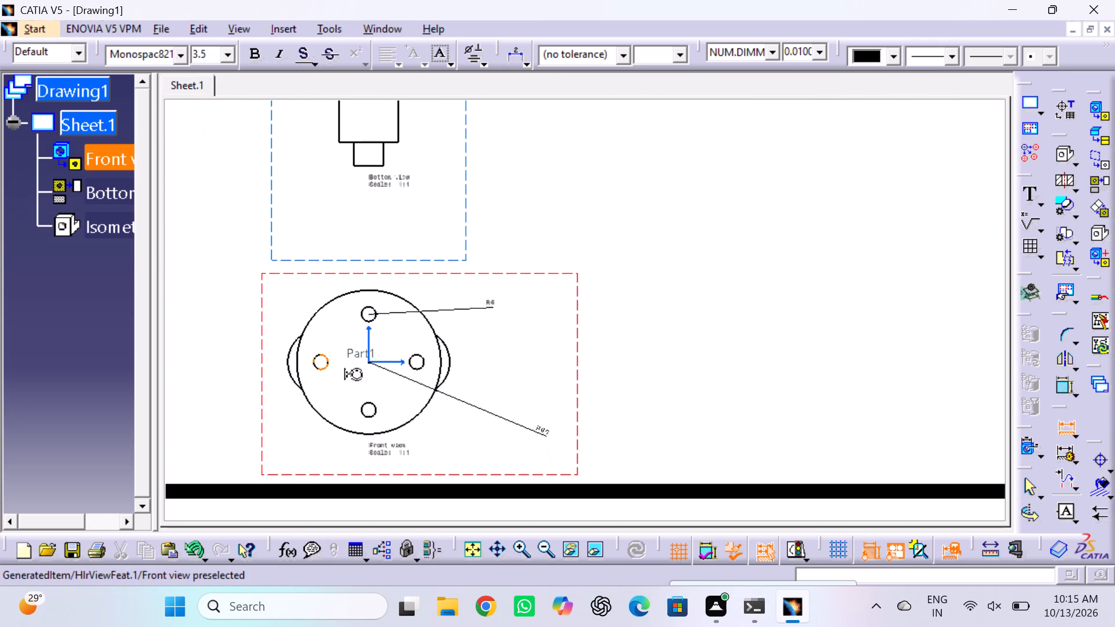
left_click(321, 362)
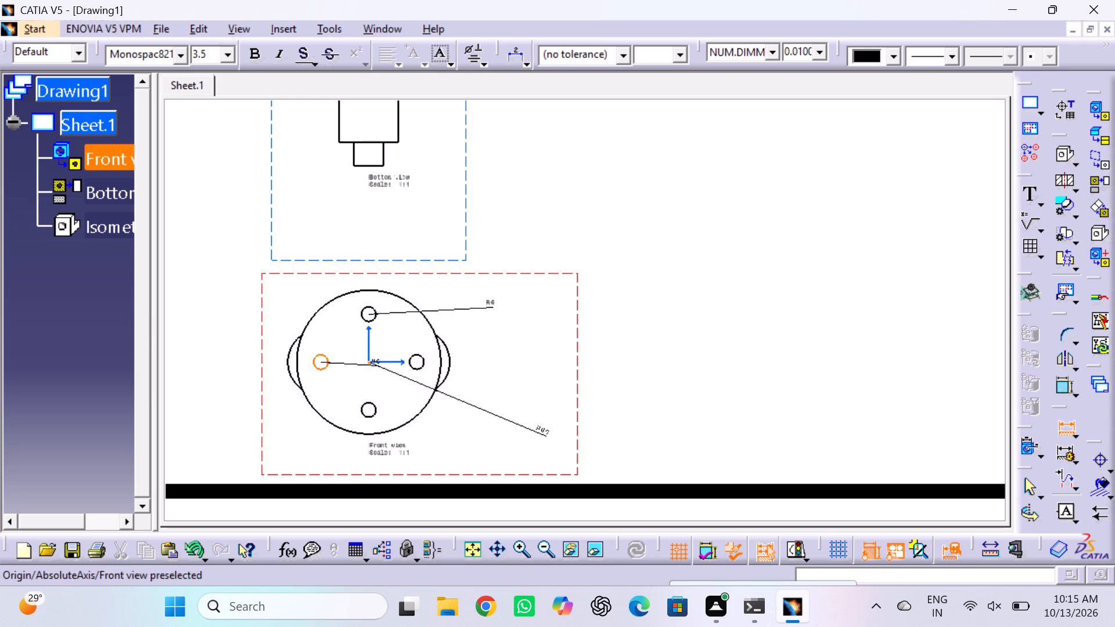
left_click(369, 362)
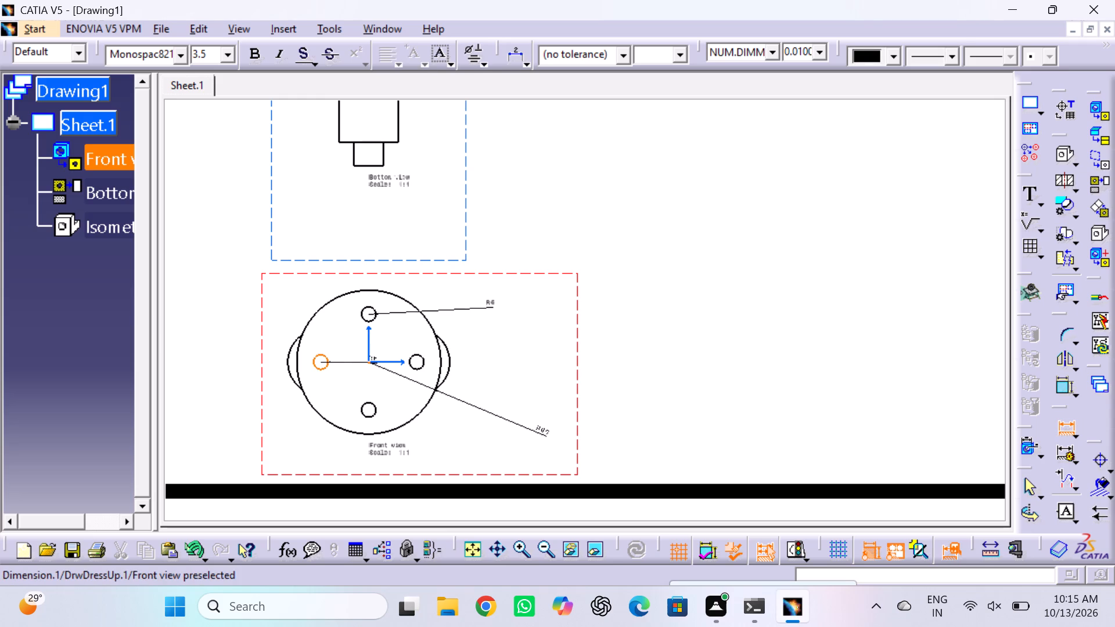
double_click(344, 333)
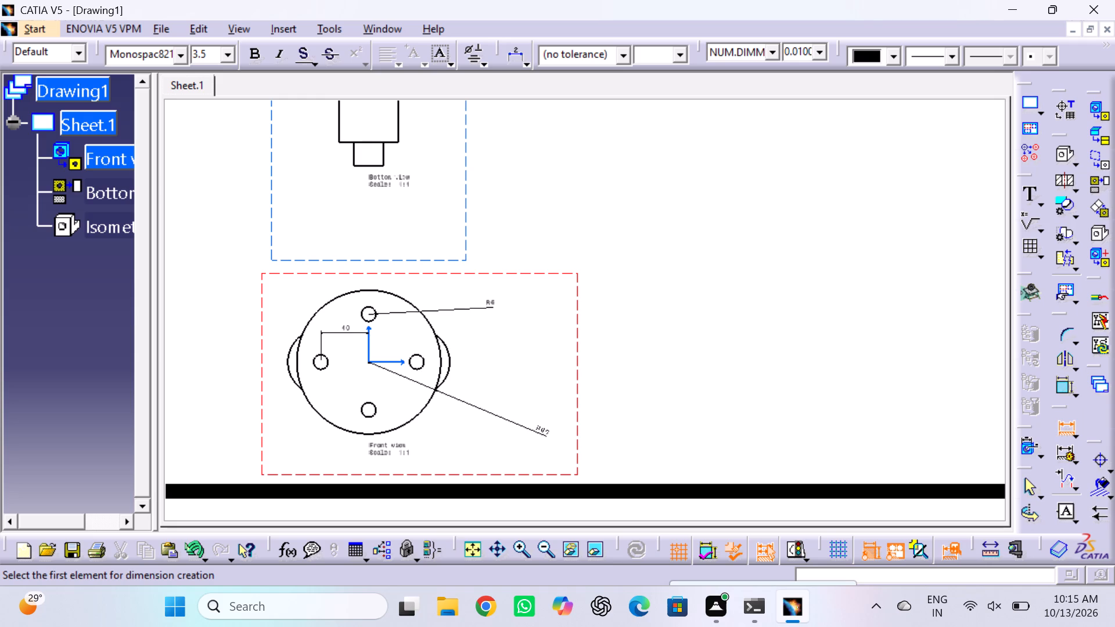
Dimension the diameter of the small shaft end in the bottom view, placing it below the shaft end.
middle_click_drag(504, 175, 526, 308)
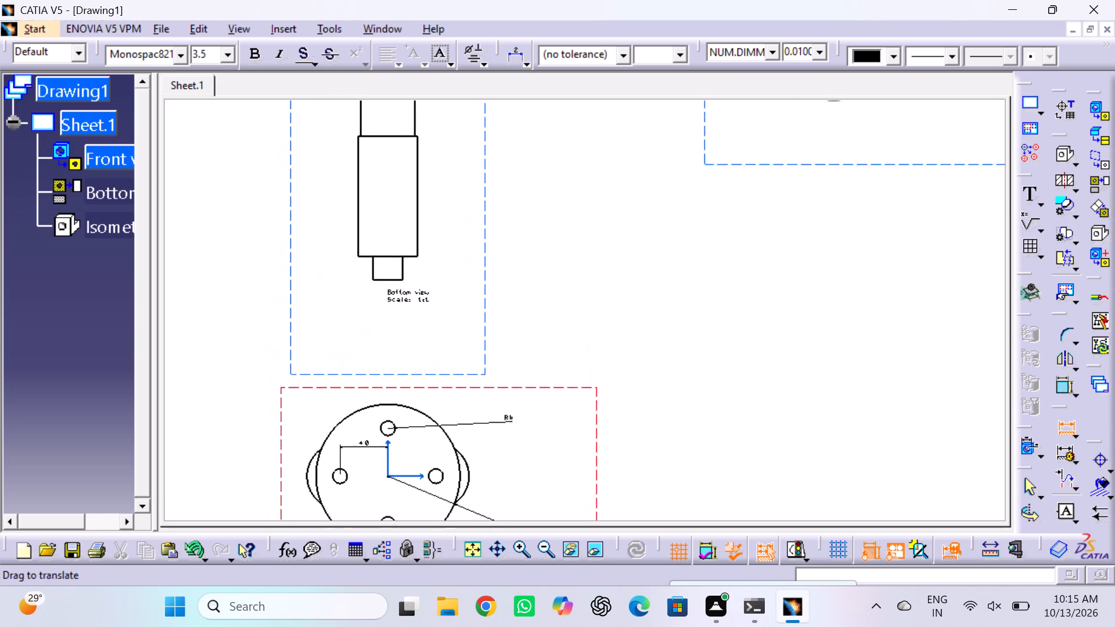
middle_click_drag(526, 308, 527, 329)
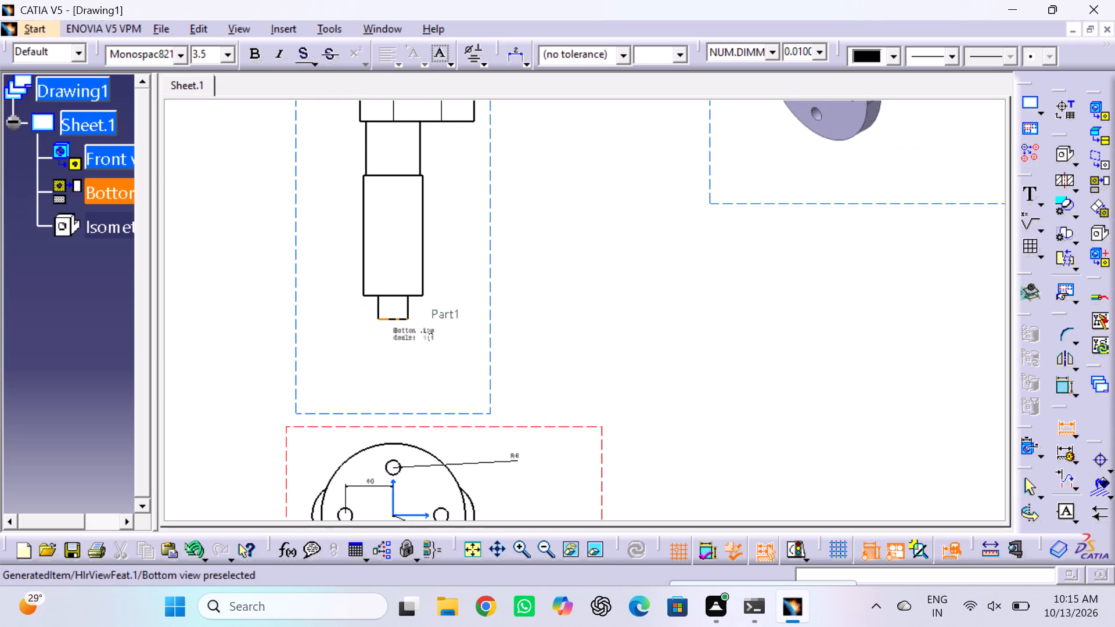
left_click(379, 308)
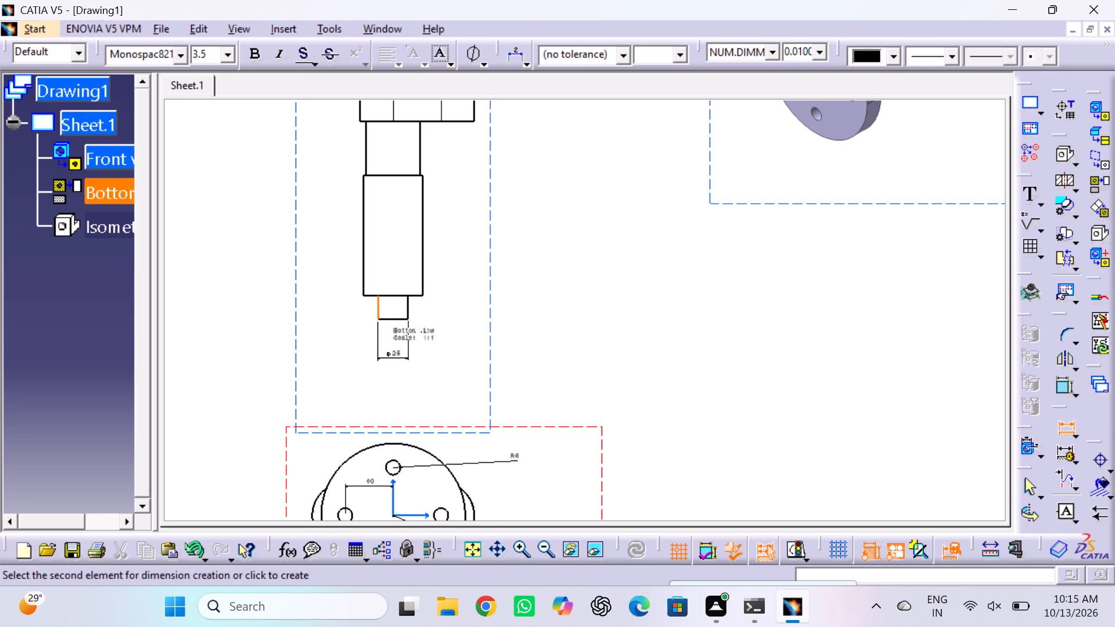
left_click(395, 356)
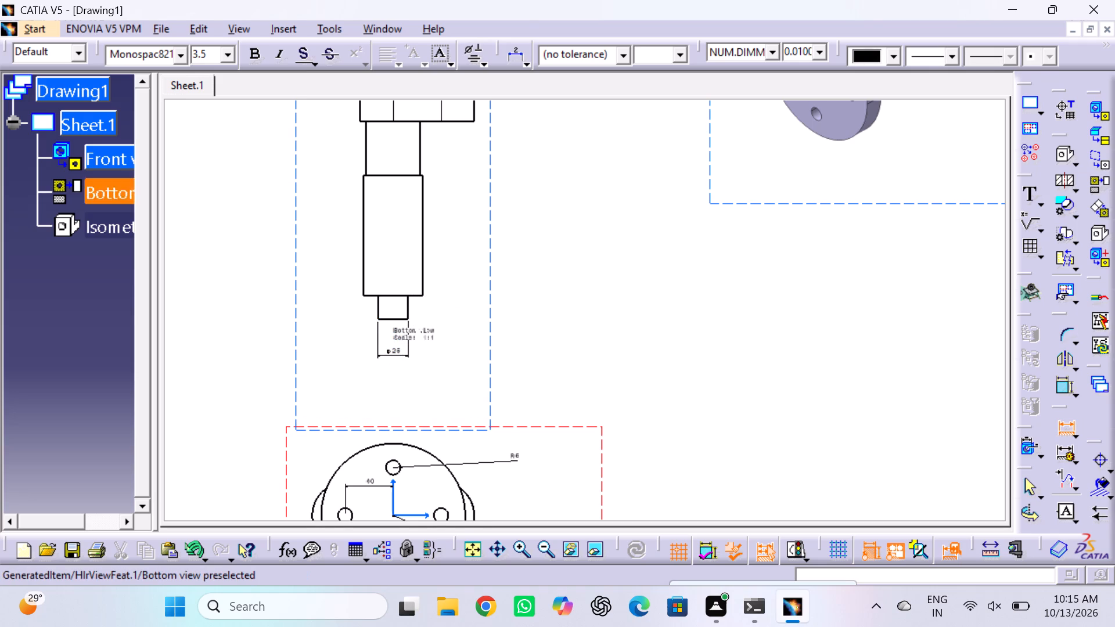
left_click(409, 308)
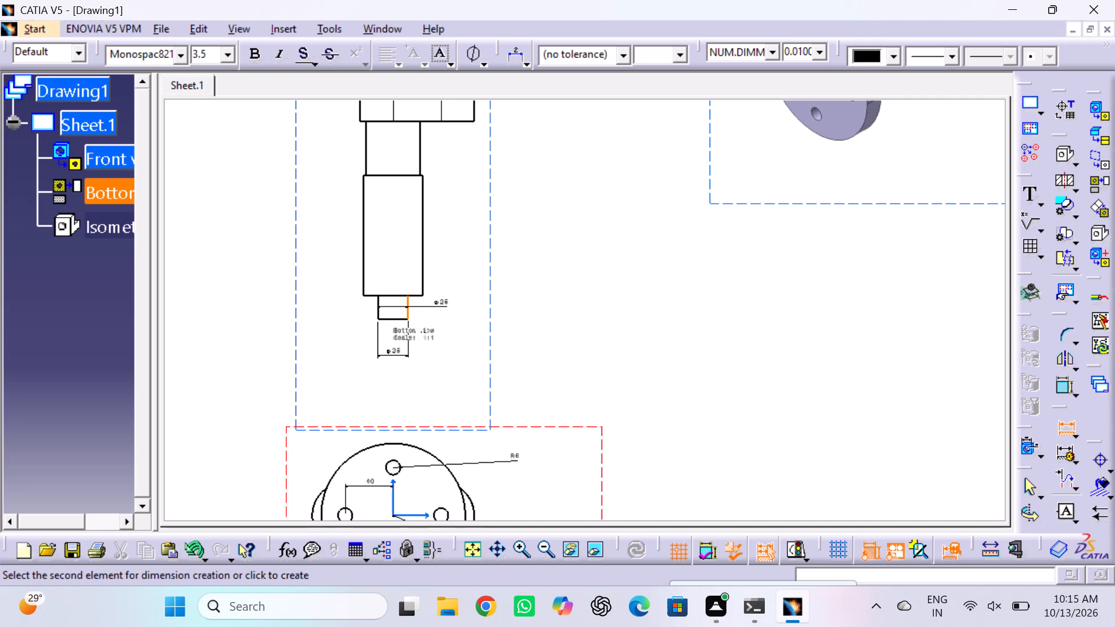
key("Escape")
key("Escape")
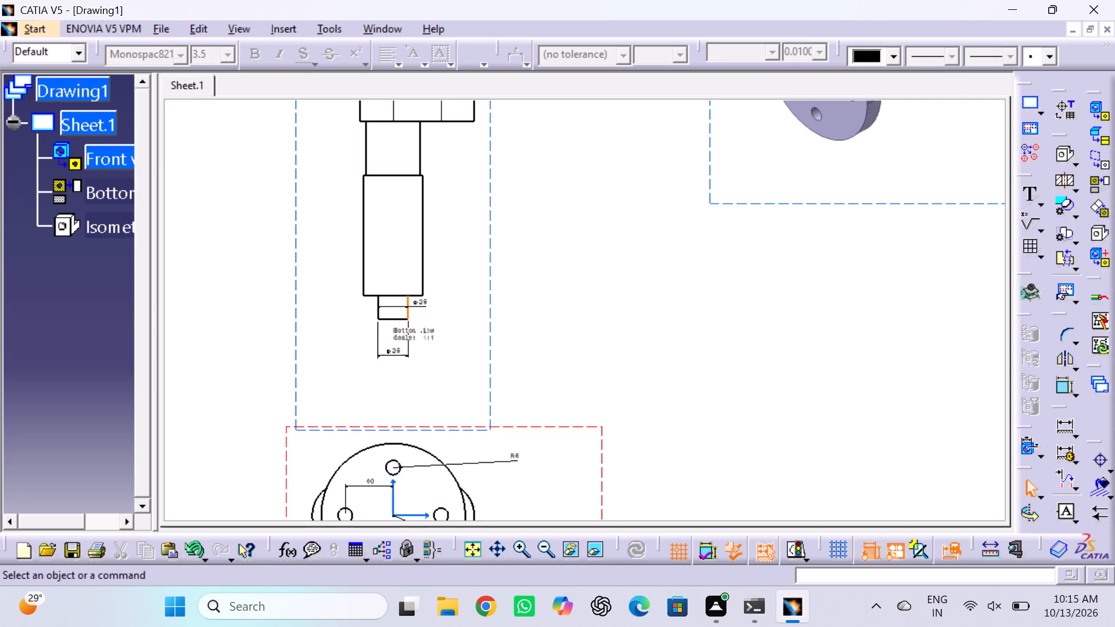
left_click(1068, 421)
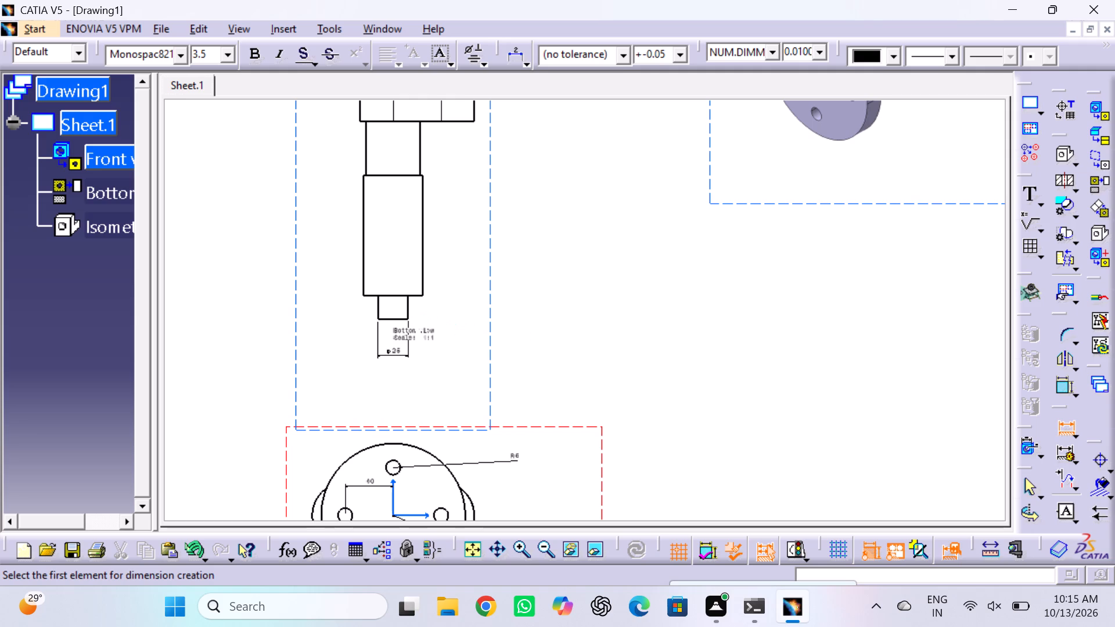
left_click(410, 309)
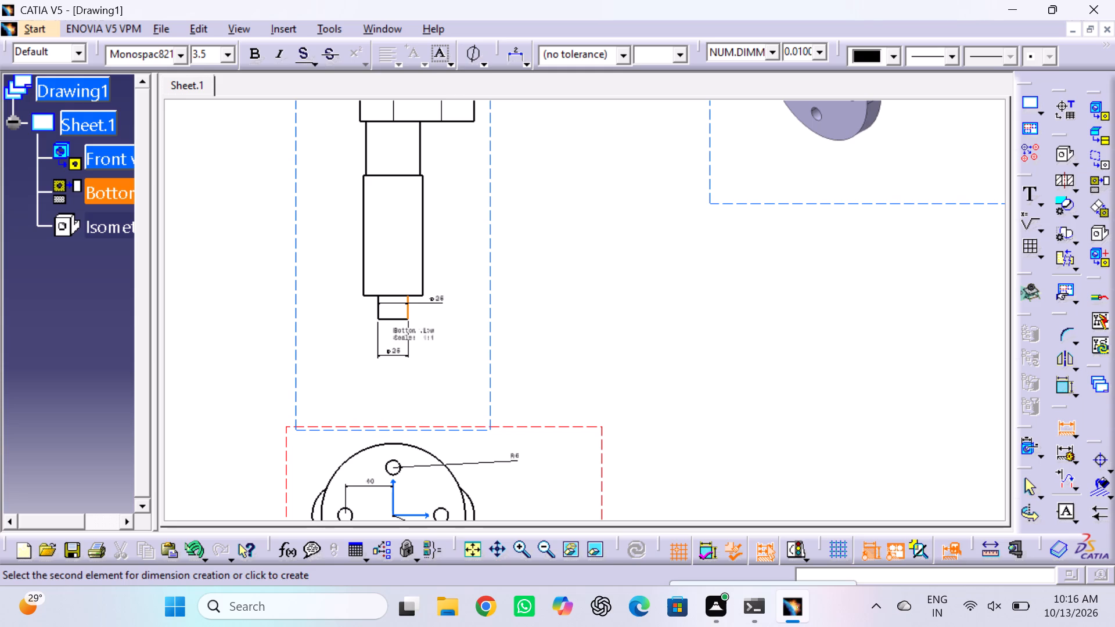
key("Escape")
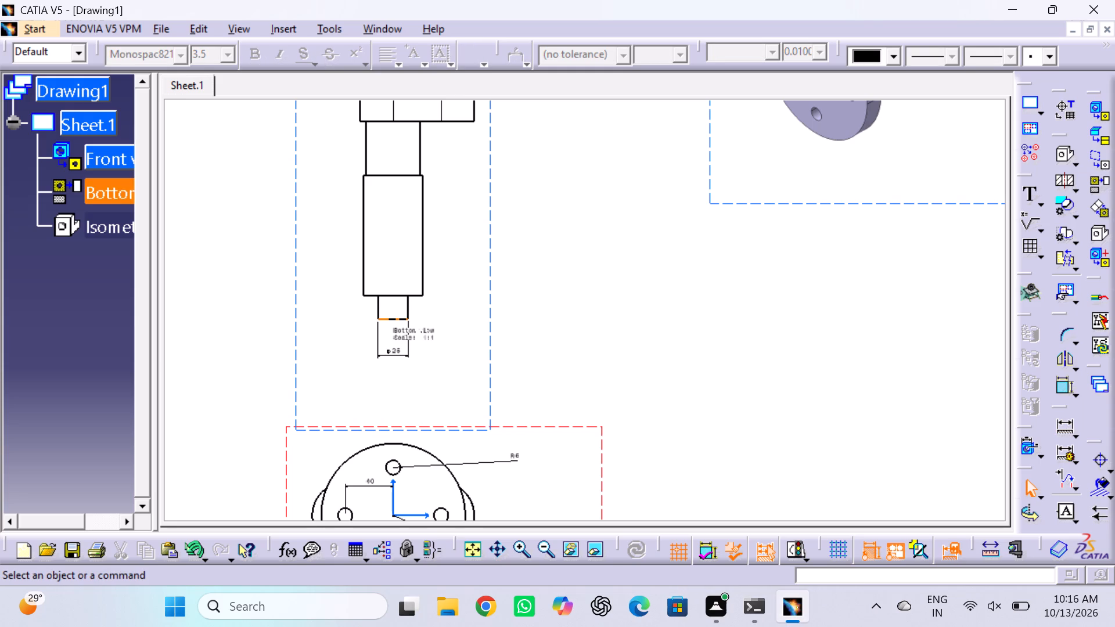
Dimension the small shaft end's length in the bottom view, from its end face to the adjoining shoulder, placed to its right.
left_click(390, 317)
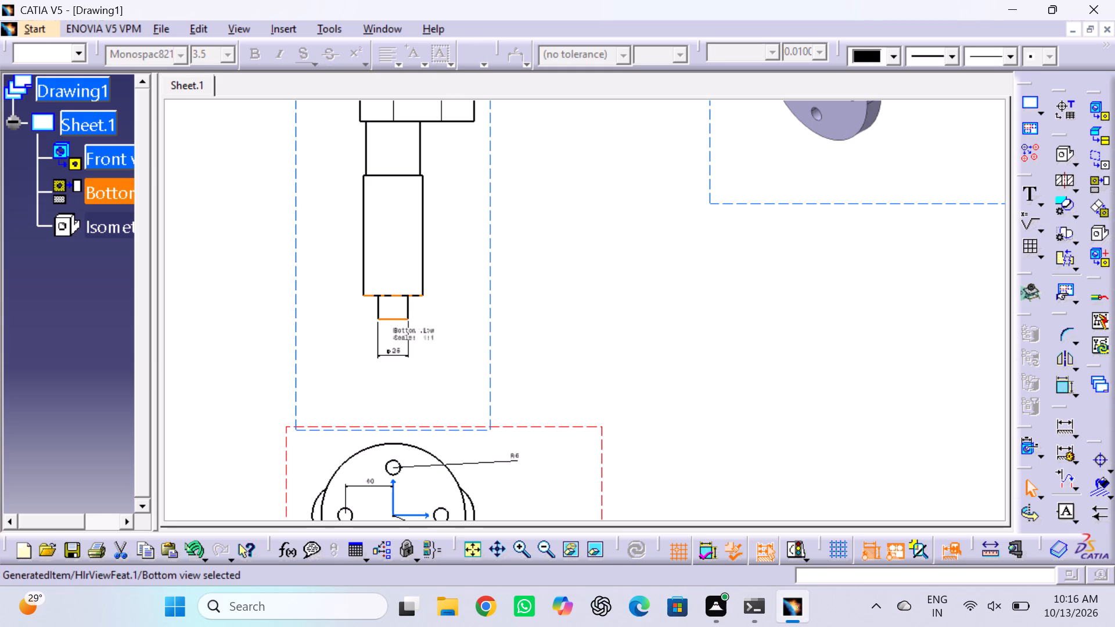
left_click(1060, 423)
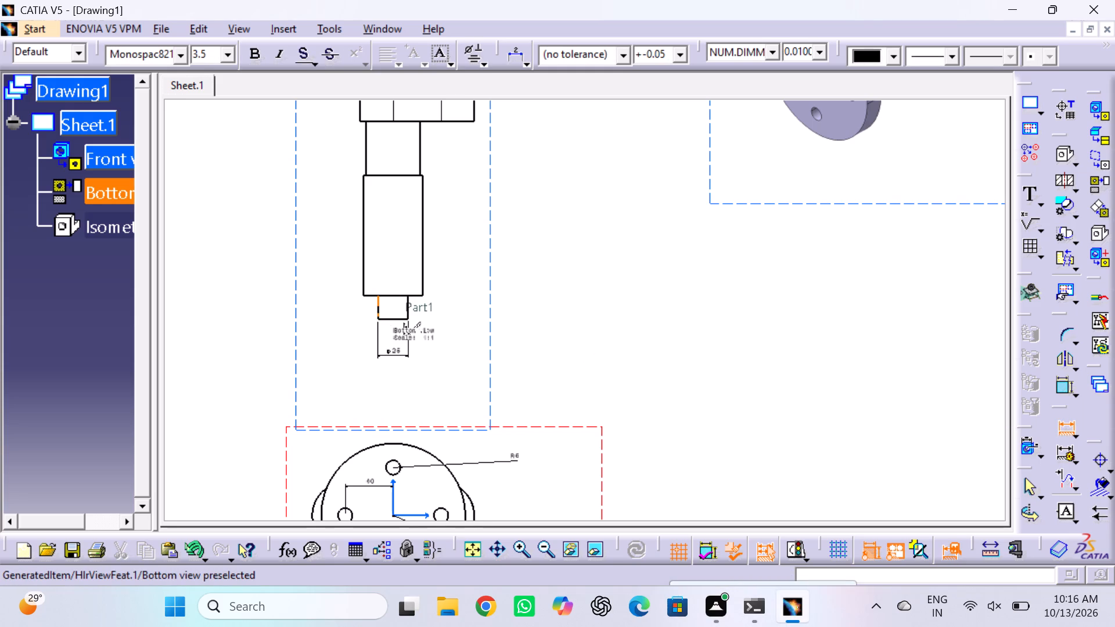
left_click(393, 317)
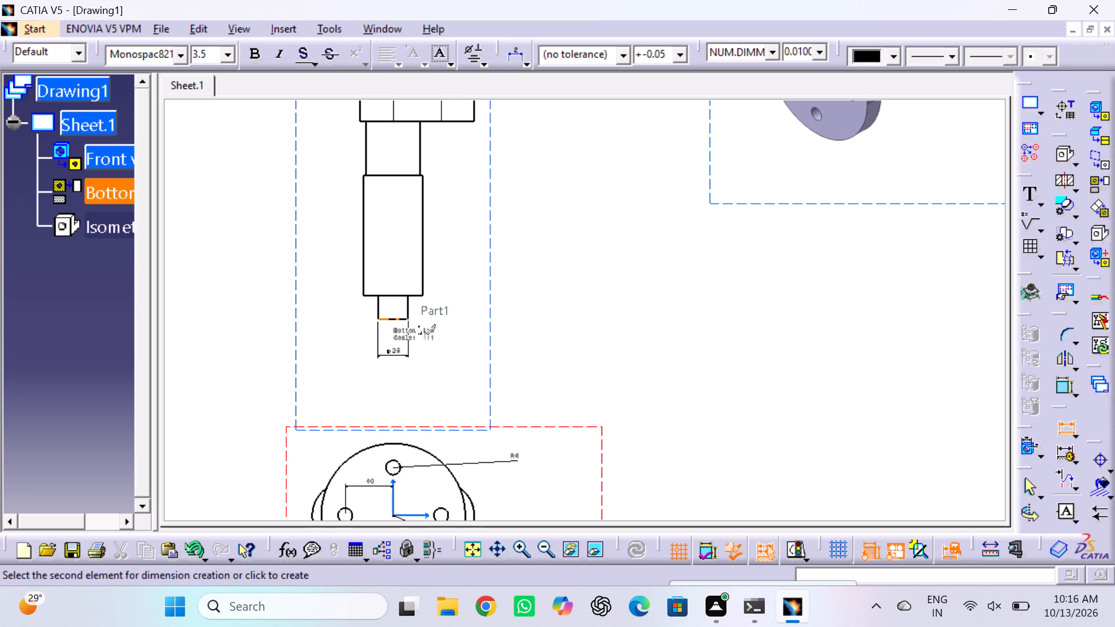
left_click(393, 294)
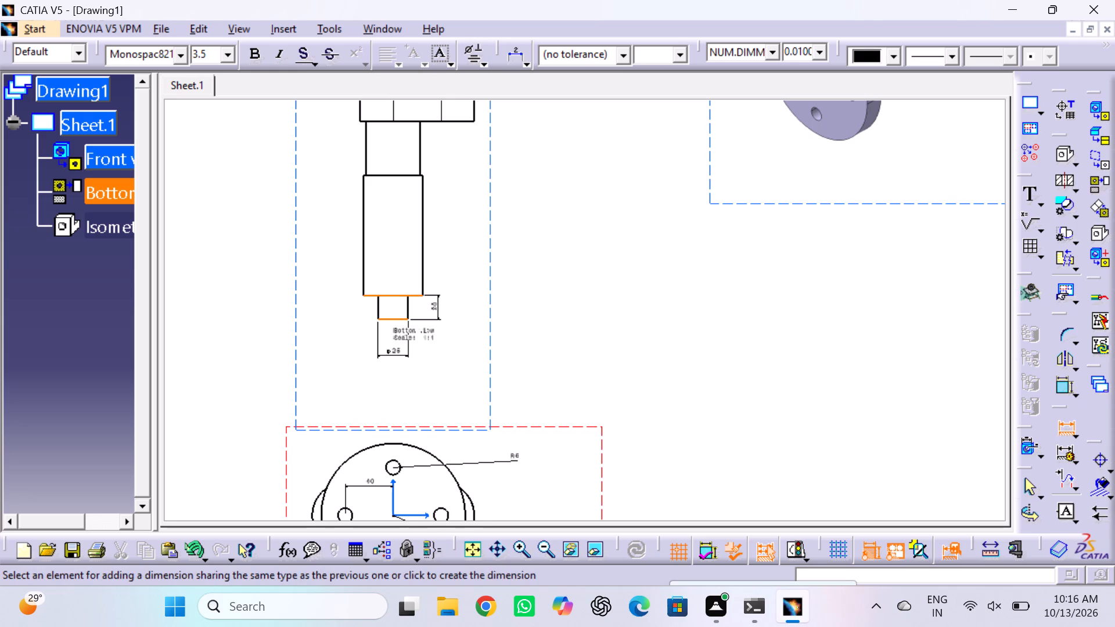
double_click(437, 304)
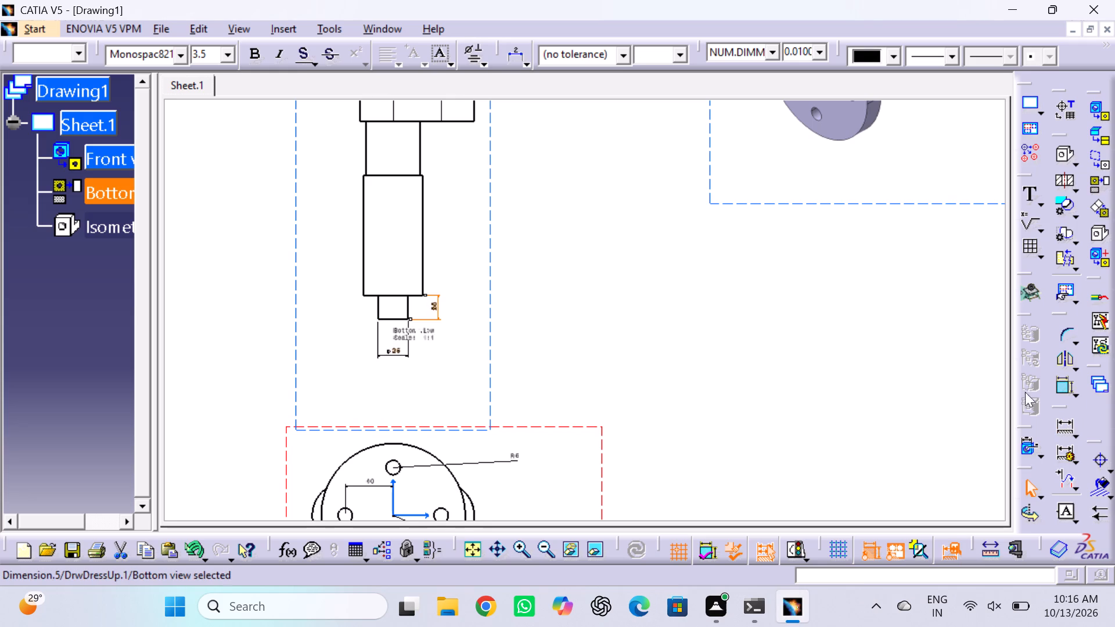
Dimension the length of the long cylindrical section above the small shaft end in the bottom view, placed to its right.
double_click(1066, 421)
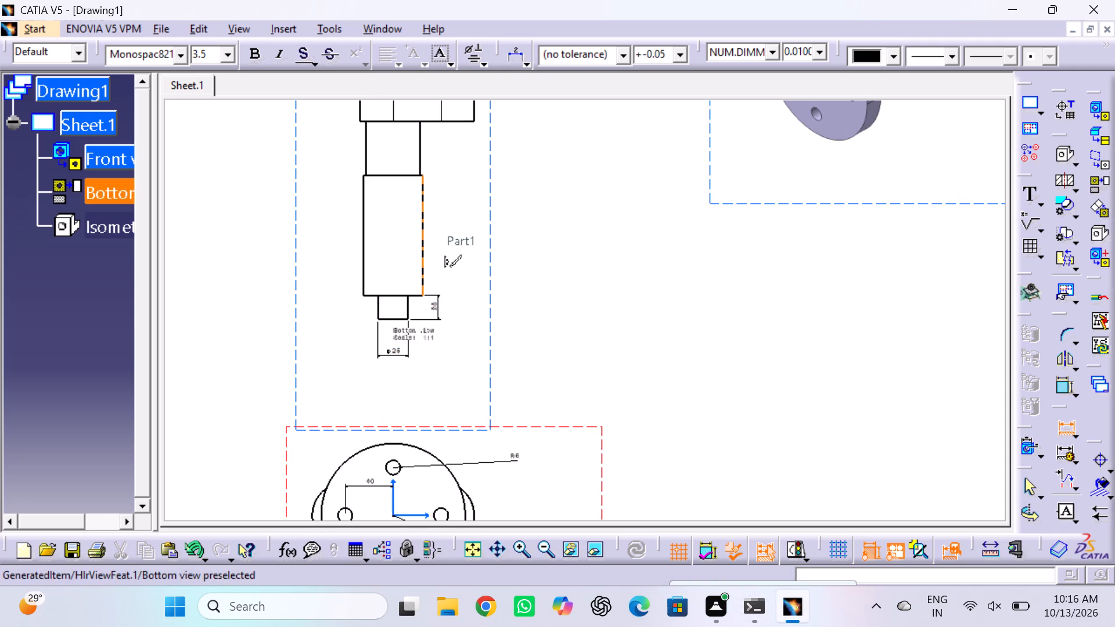
left_click(419, 247)
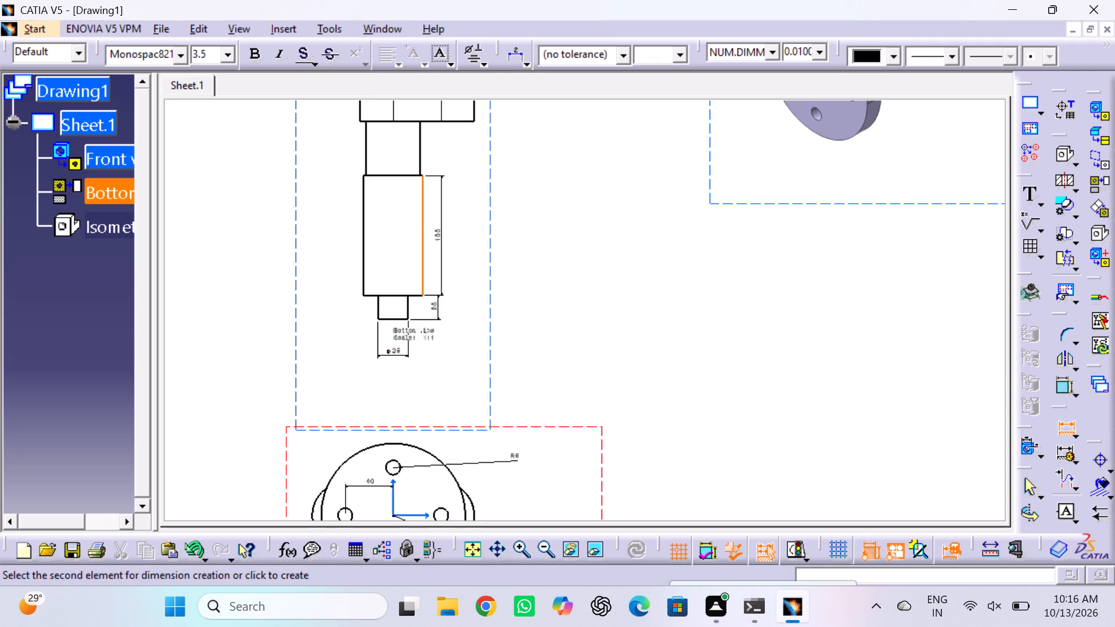
left_click(447, 254)
Place a second length dimension for the long cylindrical section, close along its right edge in the bottom view.
left_click(361, 246)
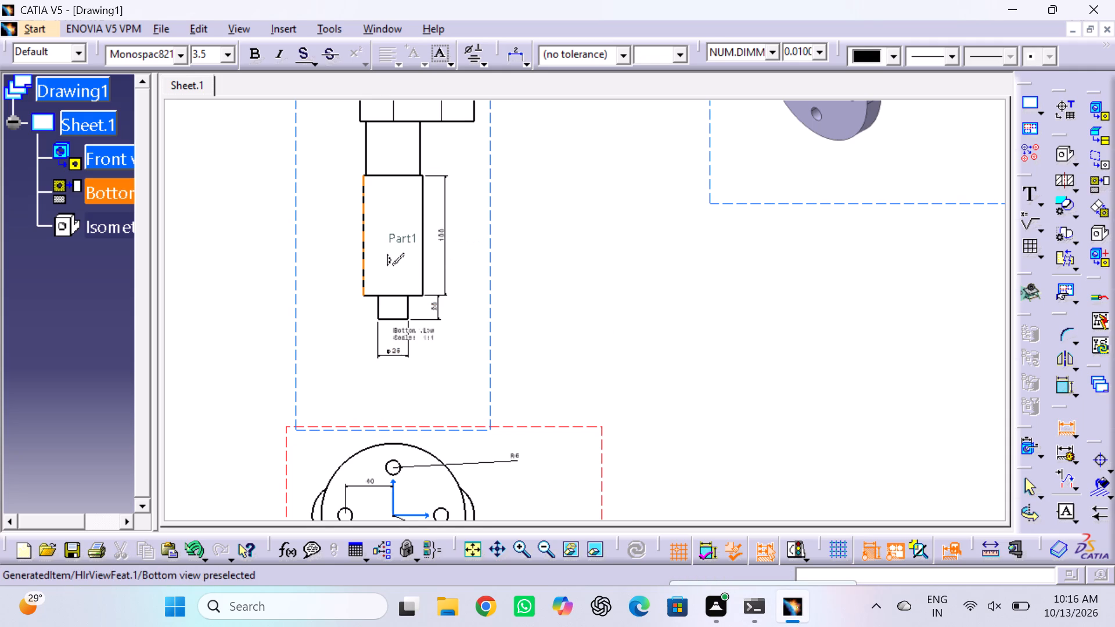
double_click(423, 257)
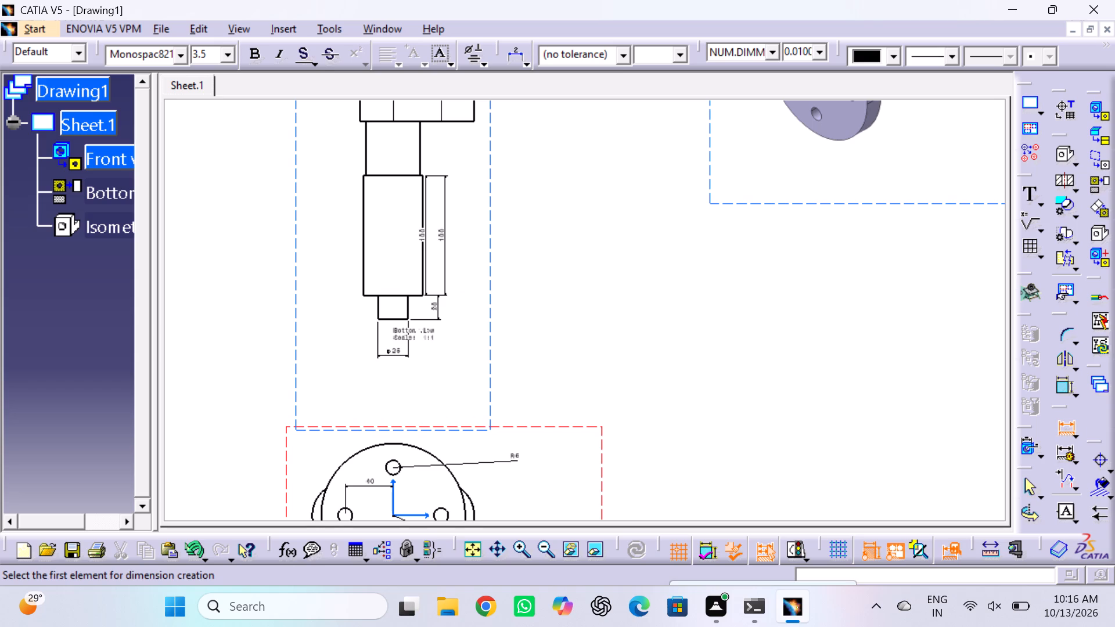
left_click(425, 235)
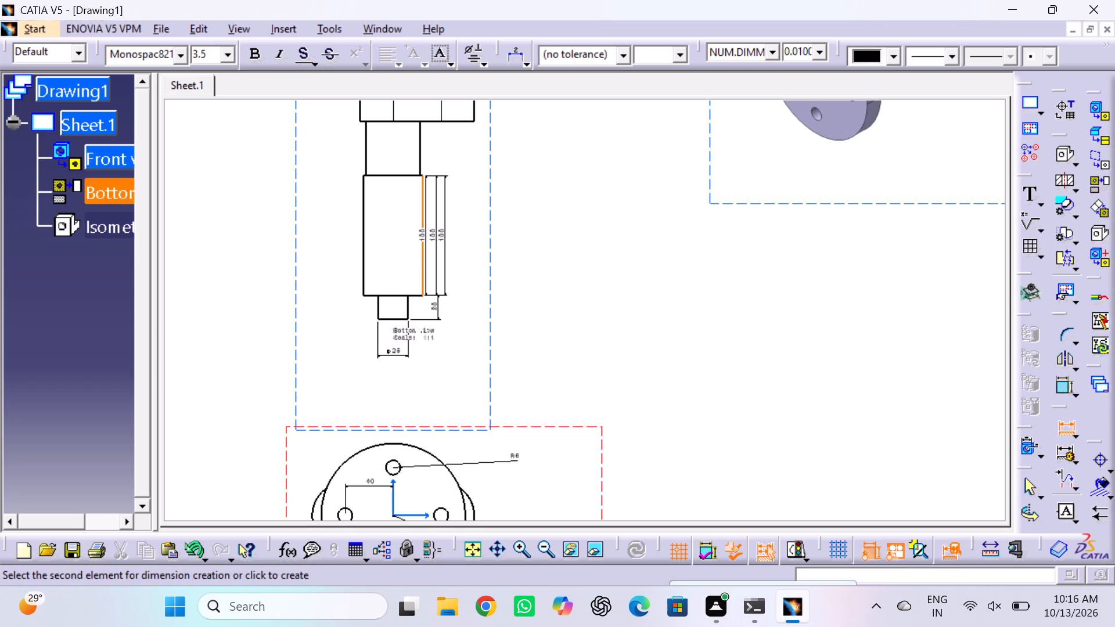
key("Escape")
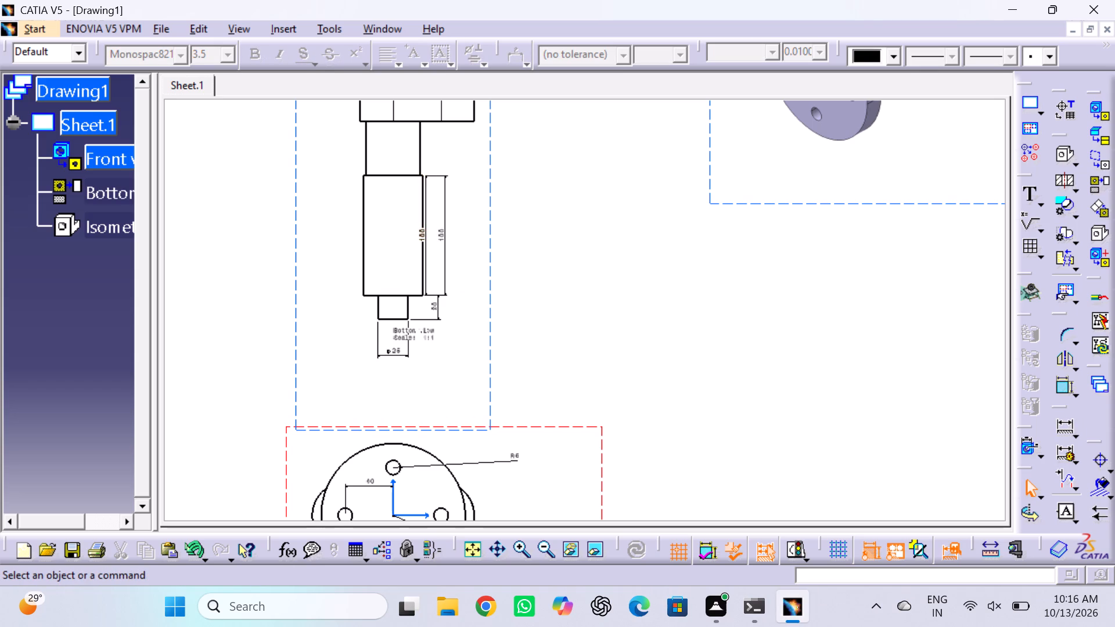
Dimension the width across the long cylindrical section in the bottom view, placing it below the small shaft end's diameter dimension.
left_click(1069, 423)
left_click(1069, 423)
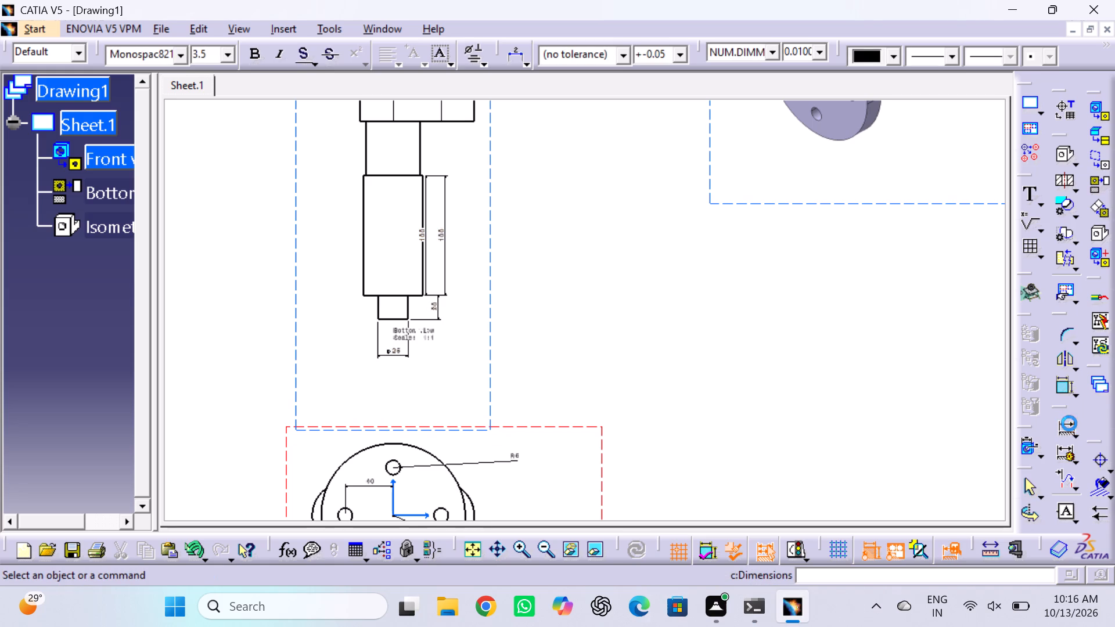
double_click(1069, 423)
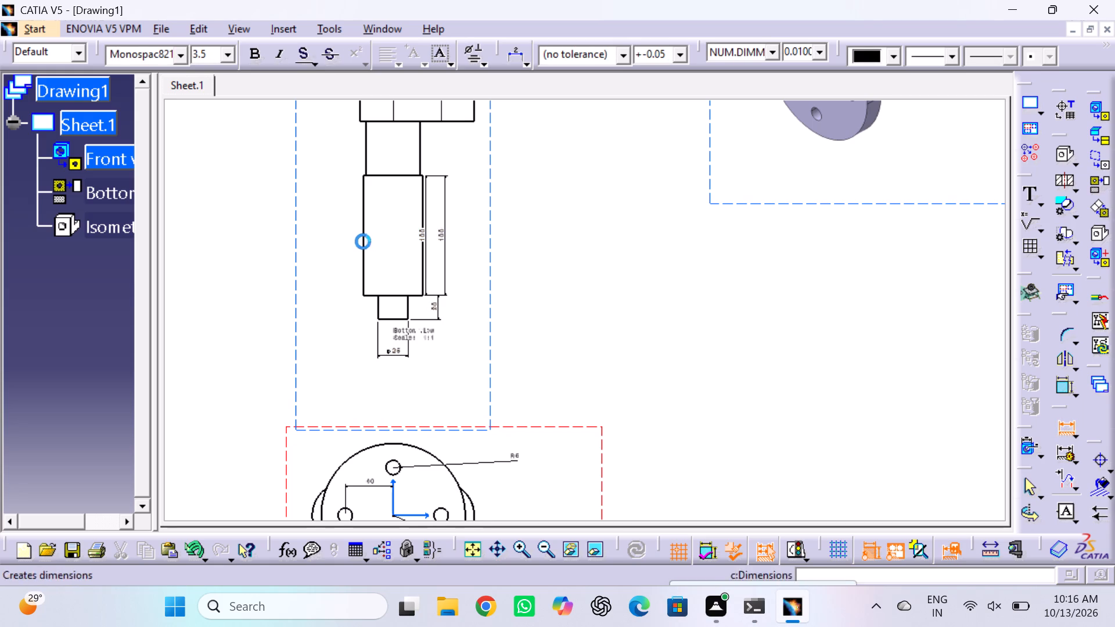
left_click(361, 240)
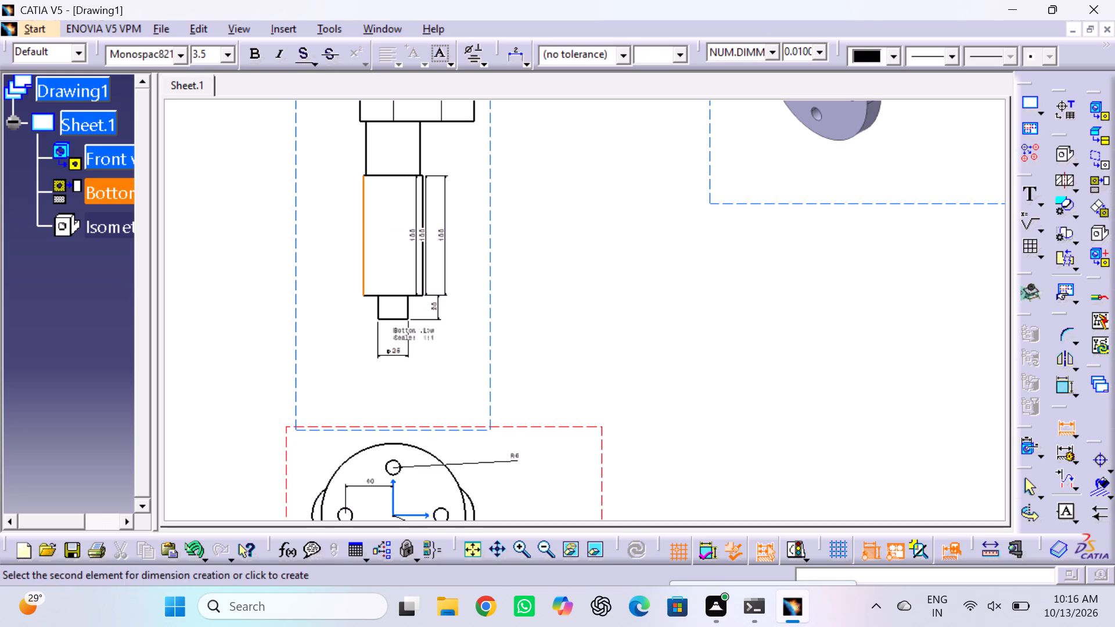
left_click(420, 269)
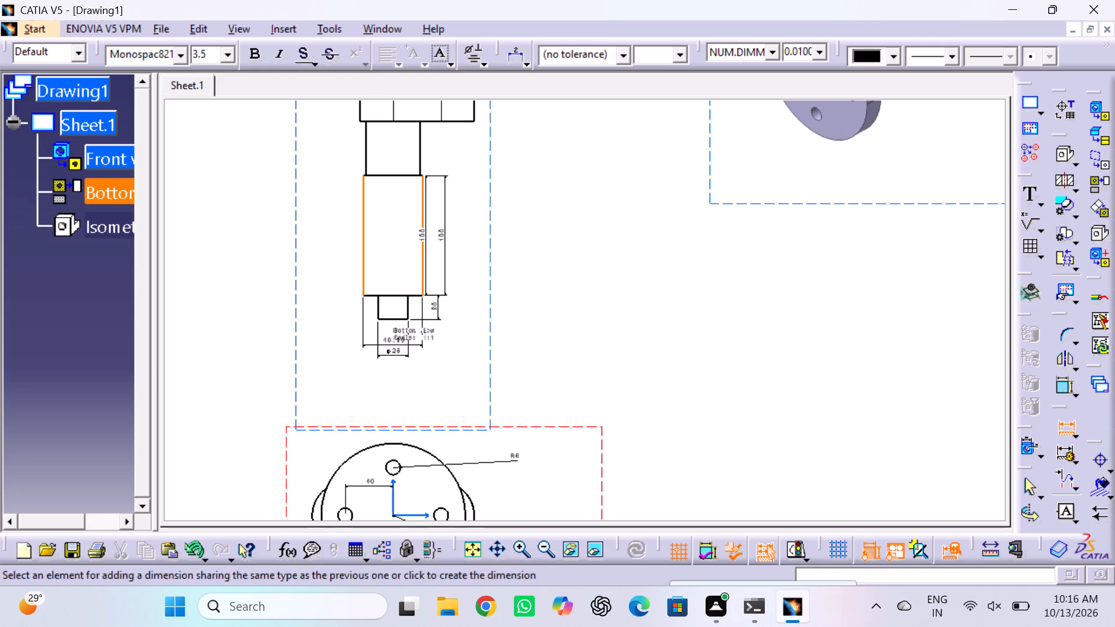
left_click(400, 377)
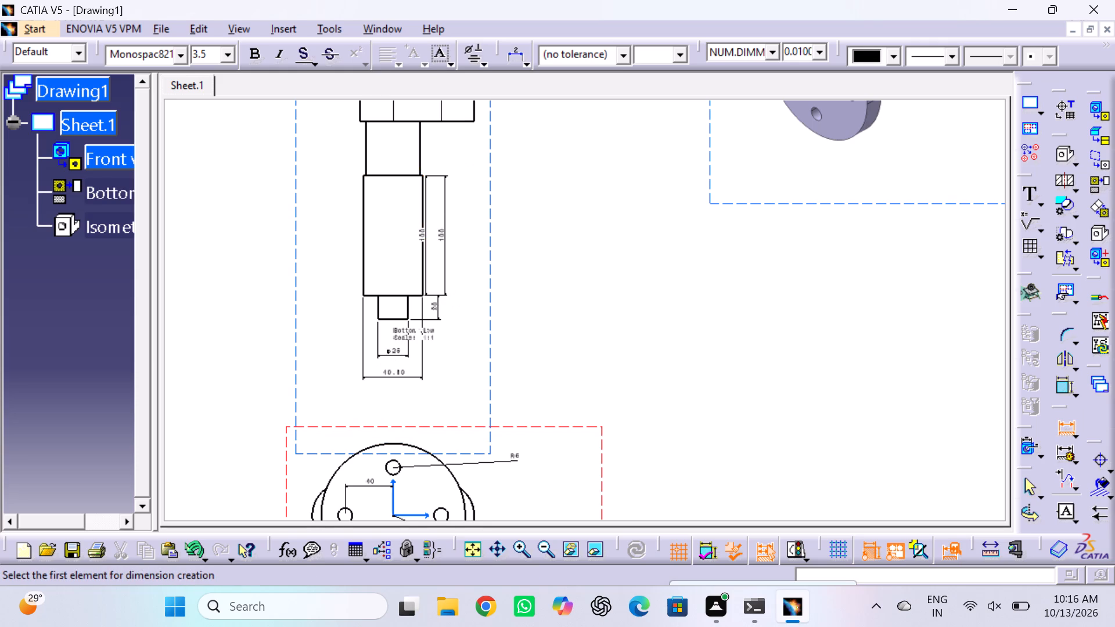
Dimension the neck between the long section and the lowest crank web: width inside the neck, length to its right.
middle_click_drag(445, 149, 453, 294)
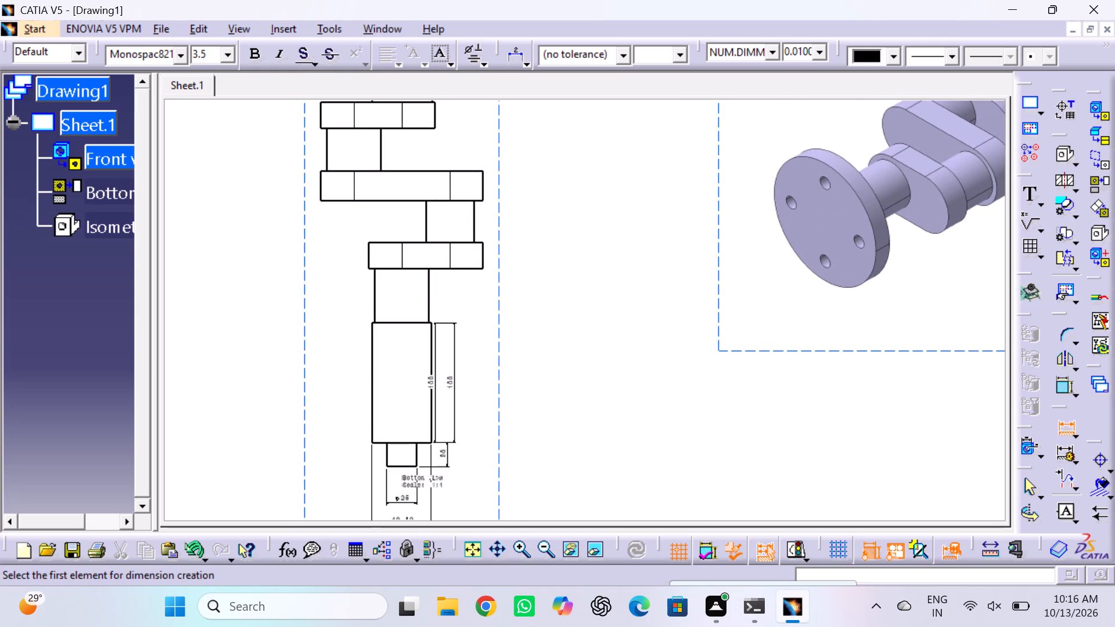
left_click(377, 287)
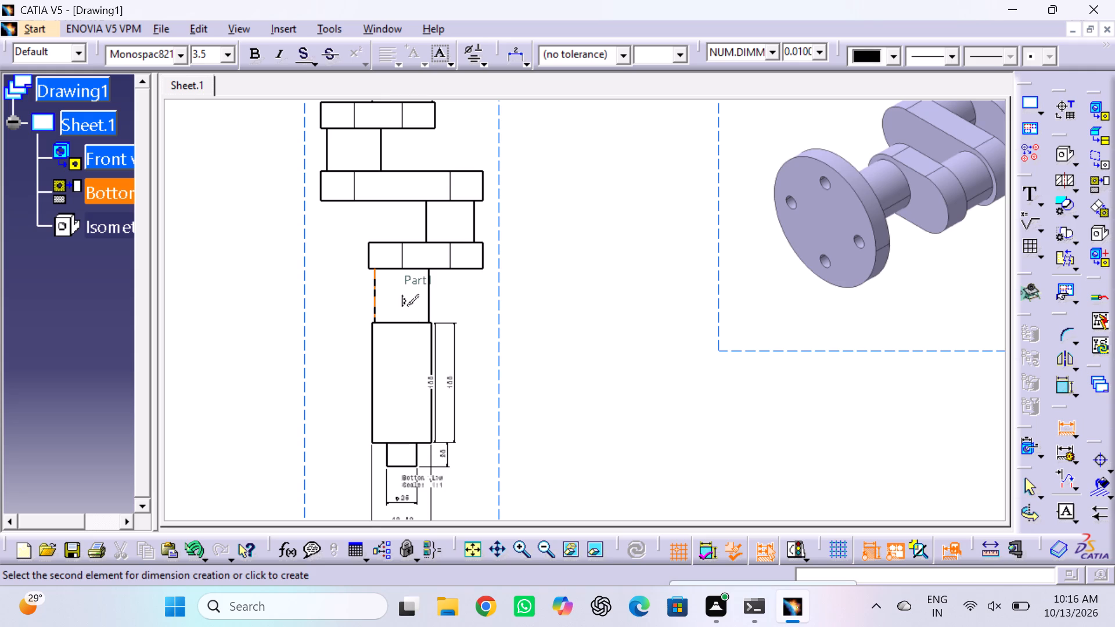
left_click(429, 304)
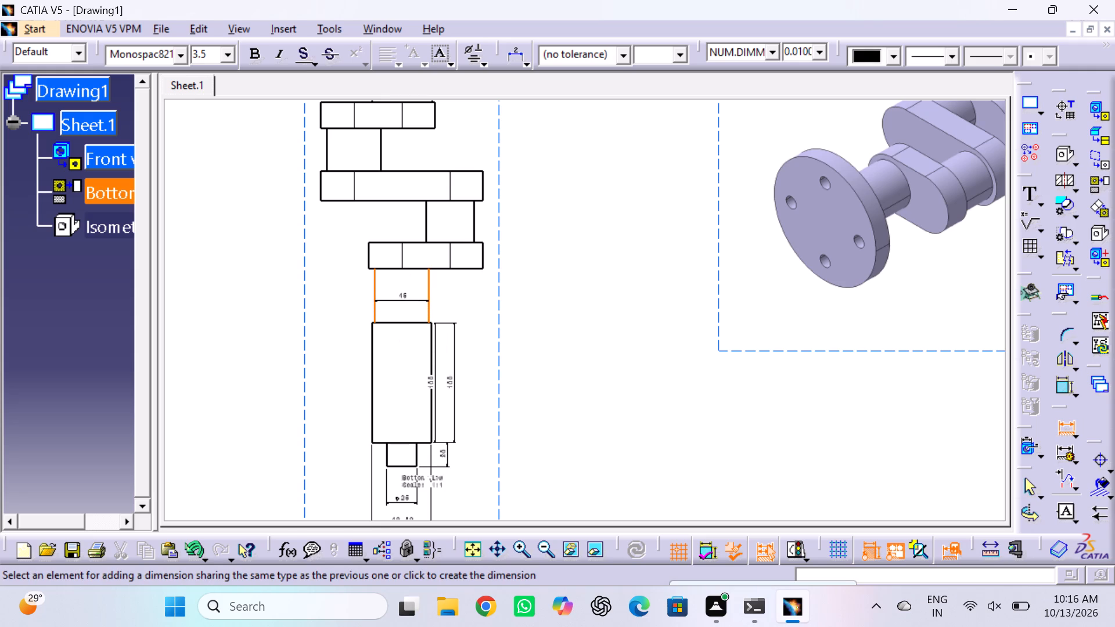
left_click(398, 301)
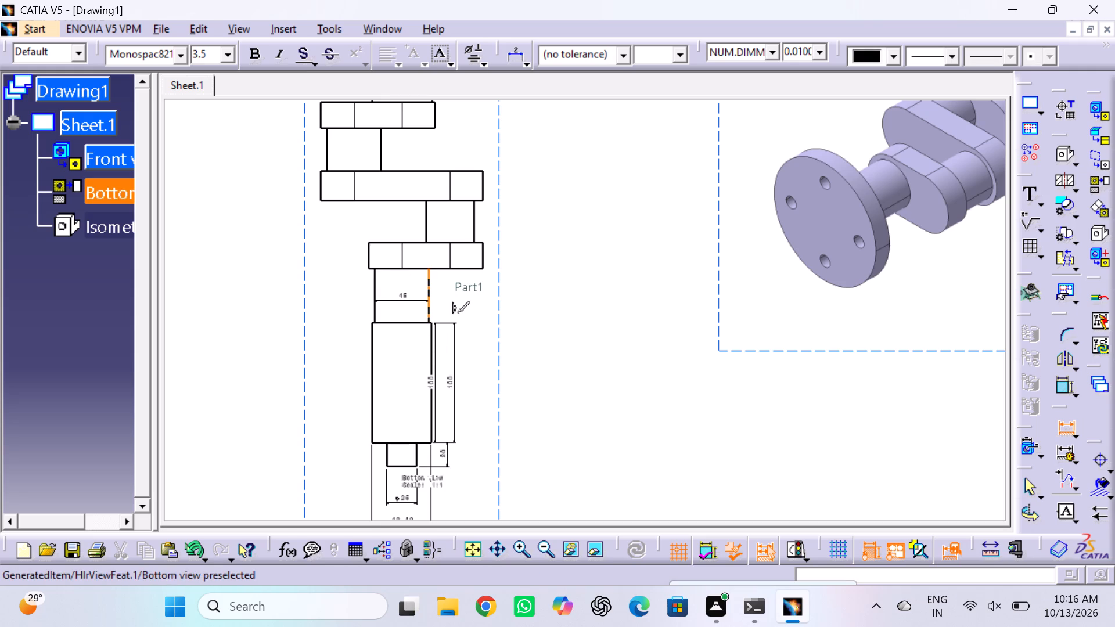
left_click(426, 294)
left_click(445, 296)
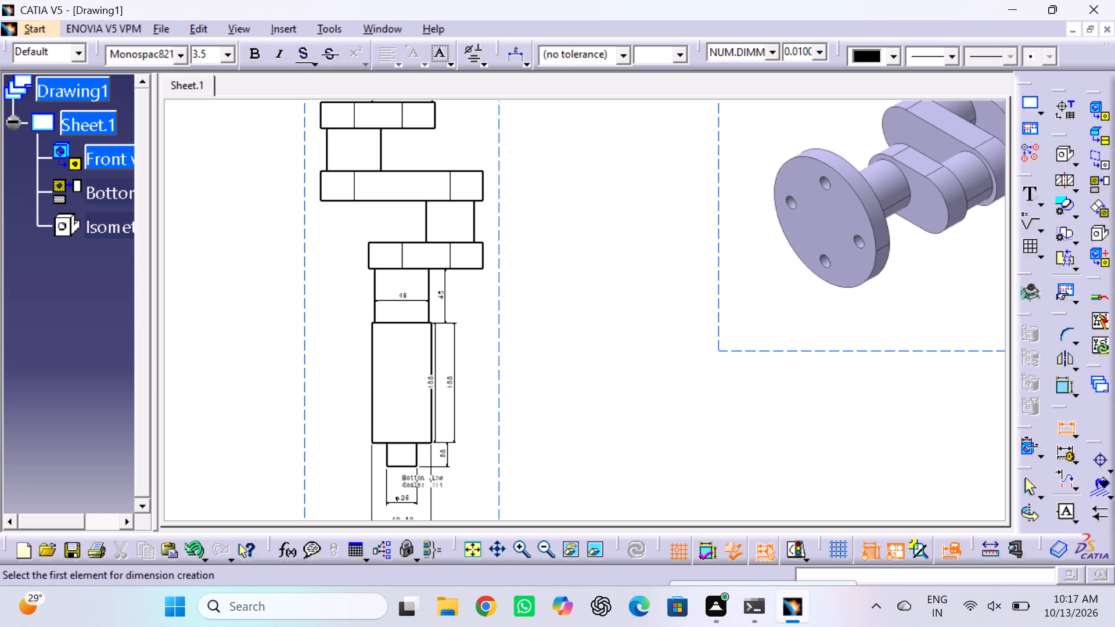
Dimension the lowest crank web's thickness in the bottom view, placing it to the left of the web.
left_click(368, 255)
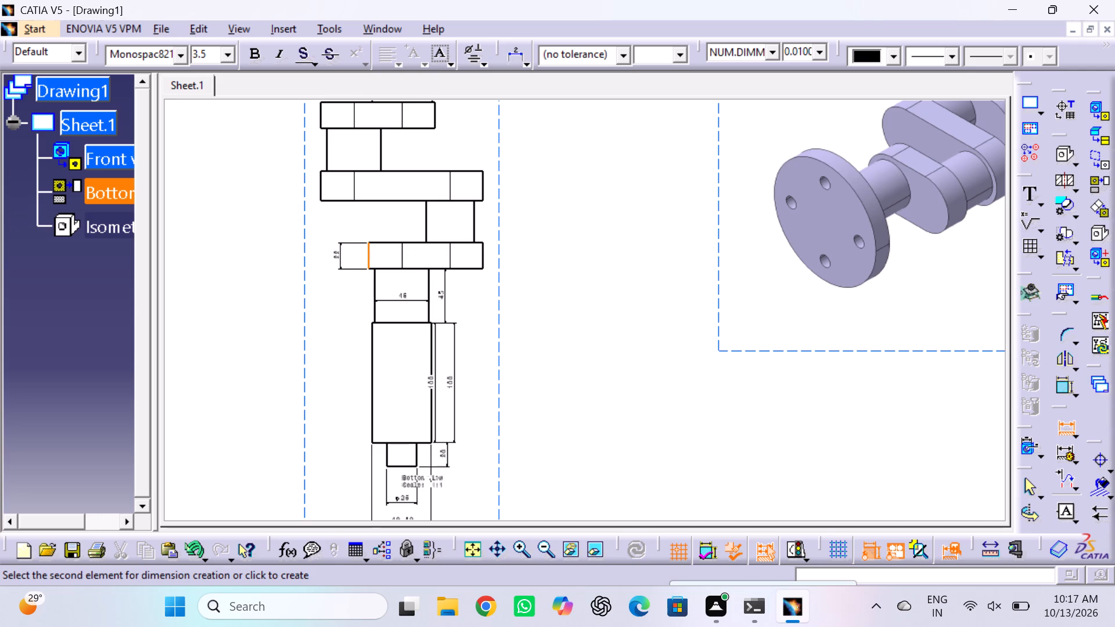
left_click(334, 257)
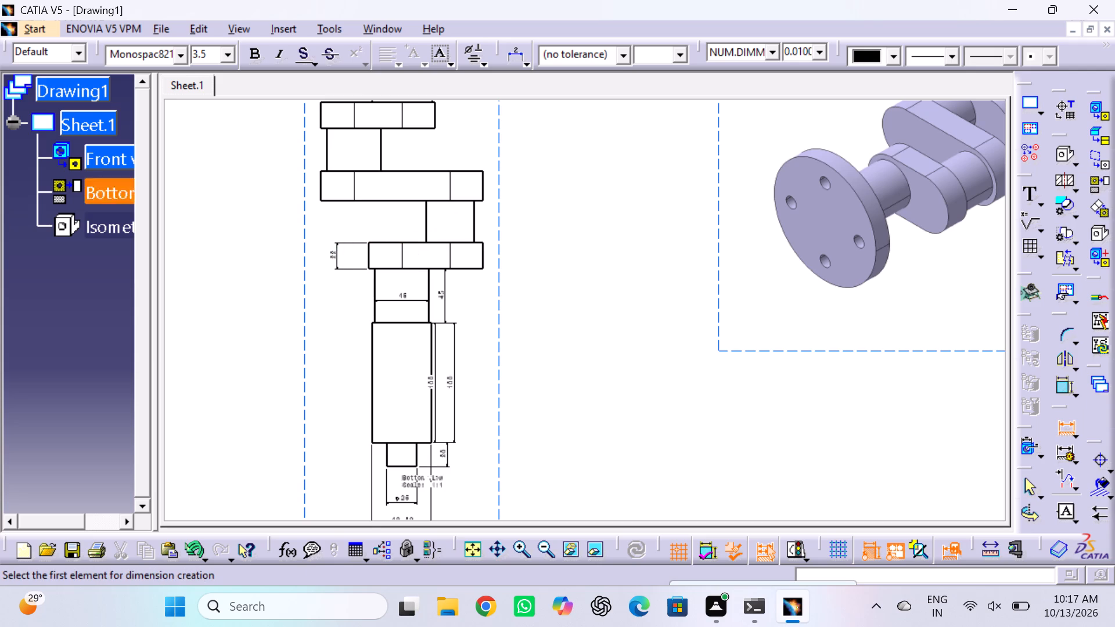
Dimension the crankpin above the lowest crank web in the bottom view: width inside the pin, length to its left.
left_click(423, 219)
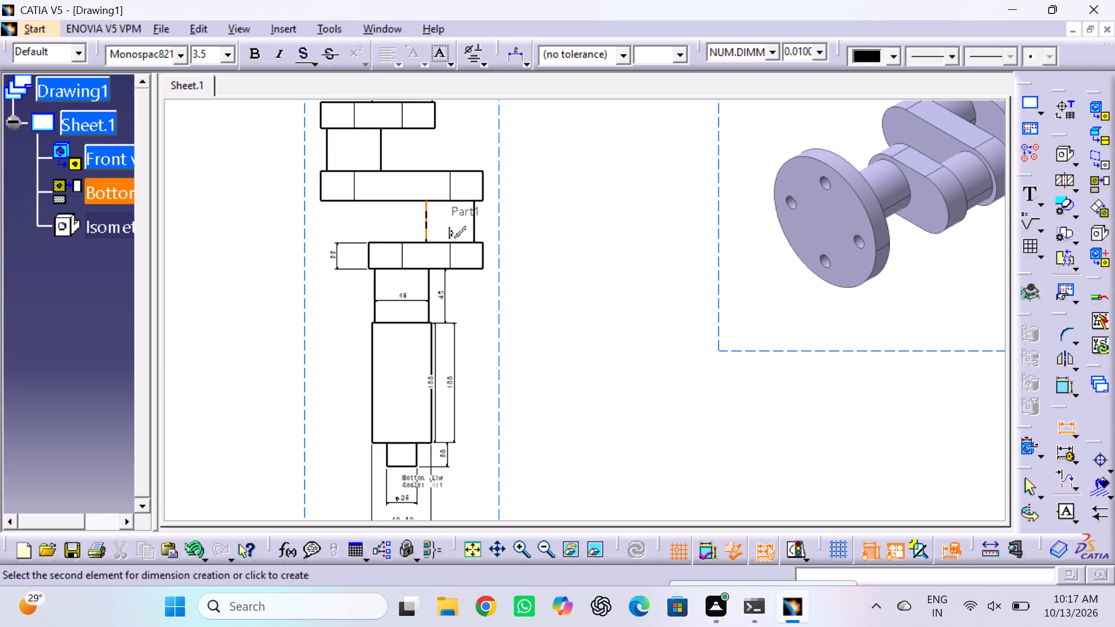
left_click(474, 228)
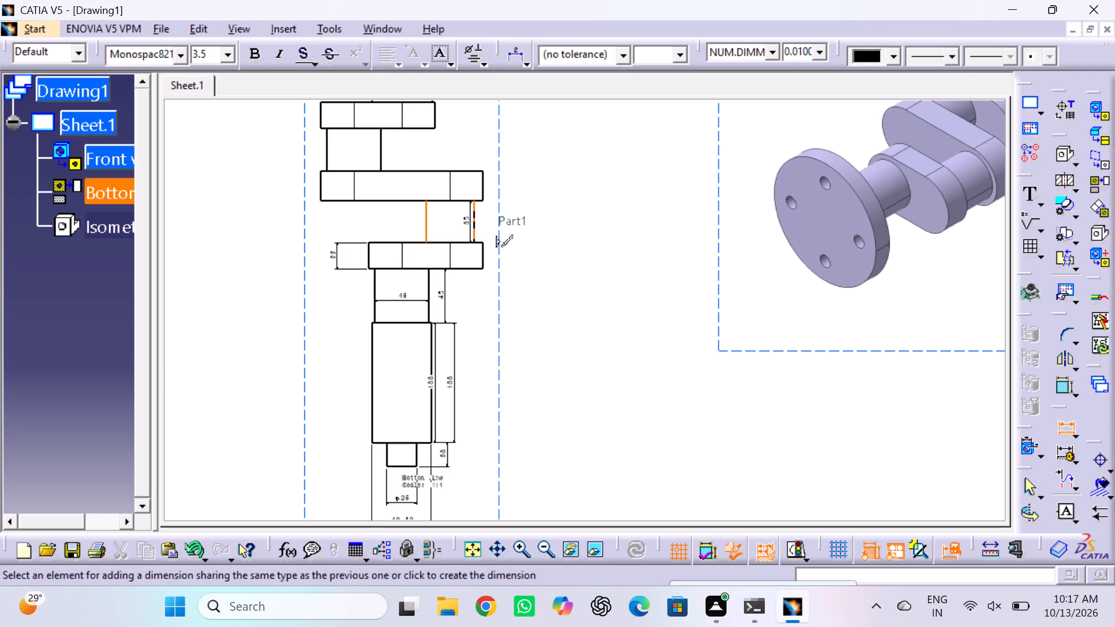
left_click(458, 225)
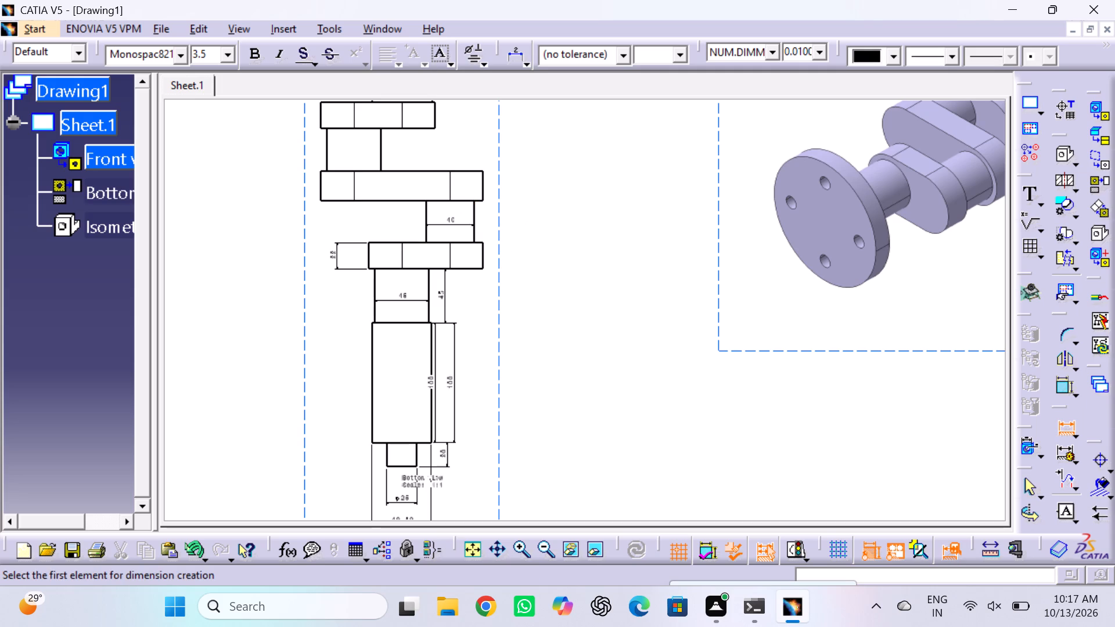
left_click(426, 215)
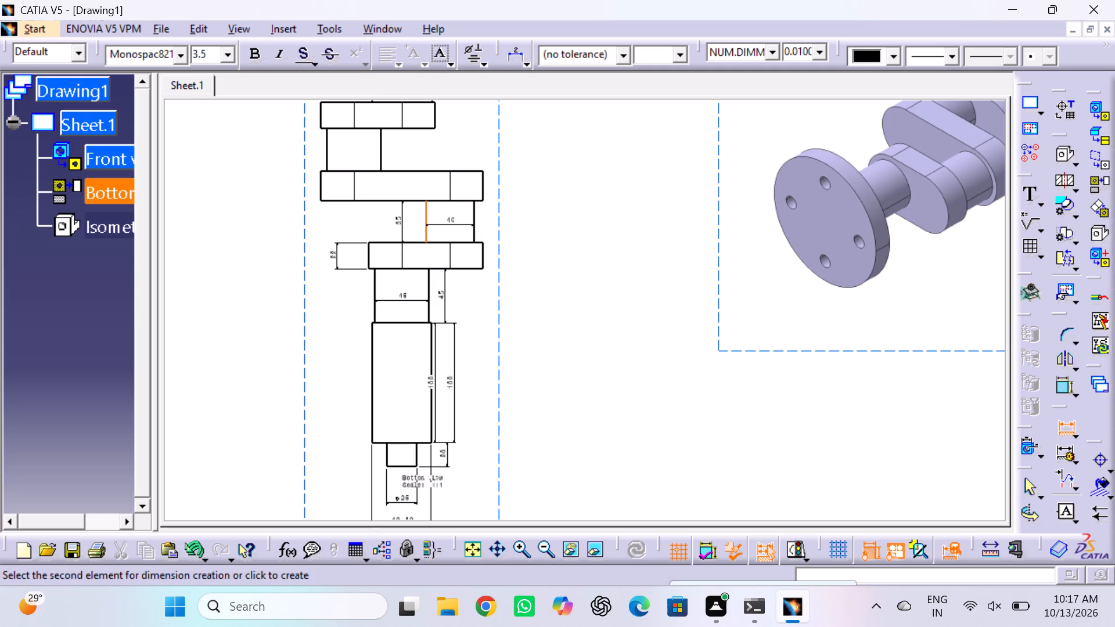
left_click(400, 216)
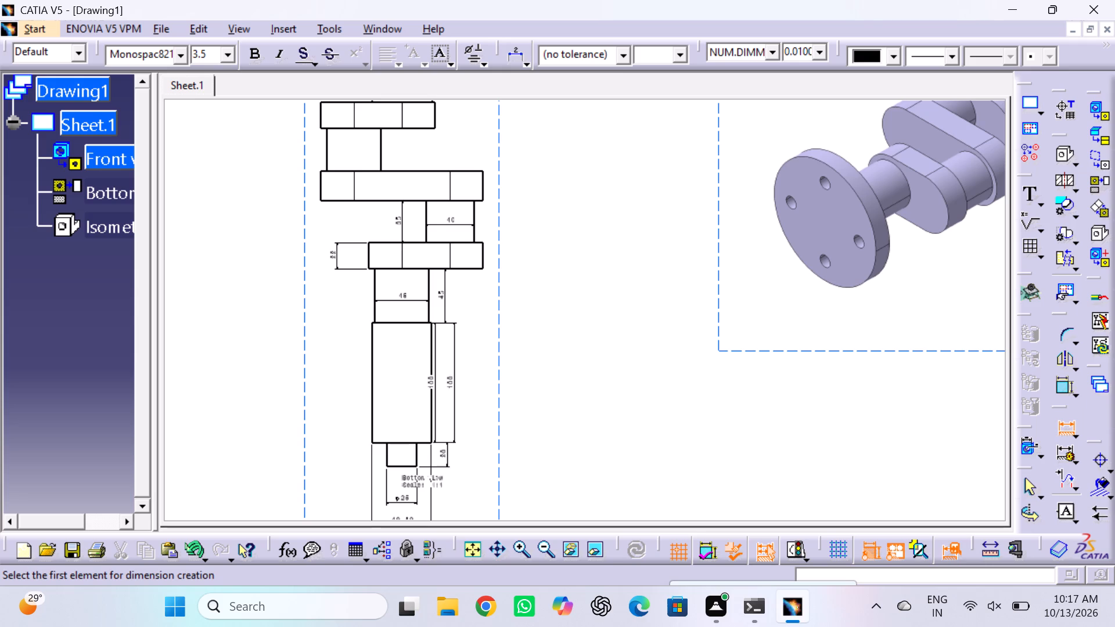
Dimension the second-lowest crank web: thickness to its right, and the spacing between its two inner edge lines just above it.
left_click(484, 186)
left_click(498, 192)
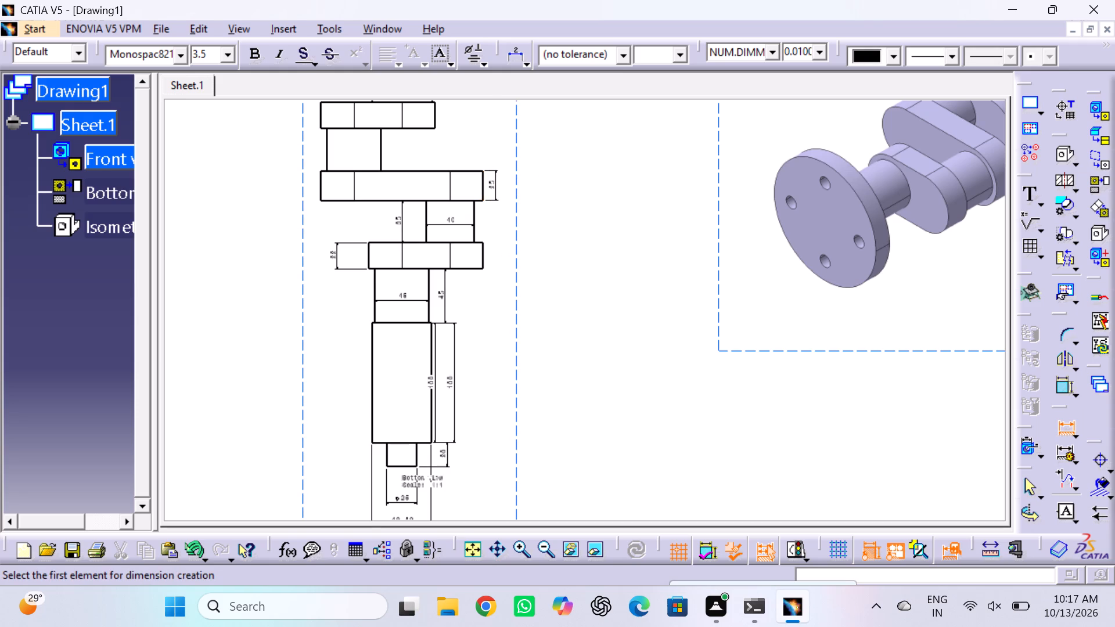
left_click(353, 188)
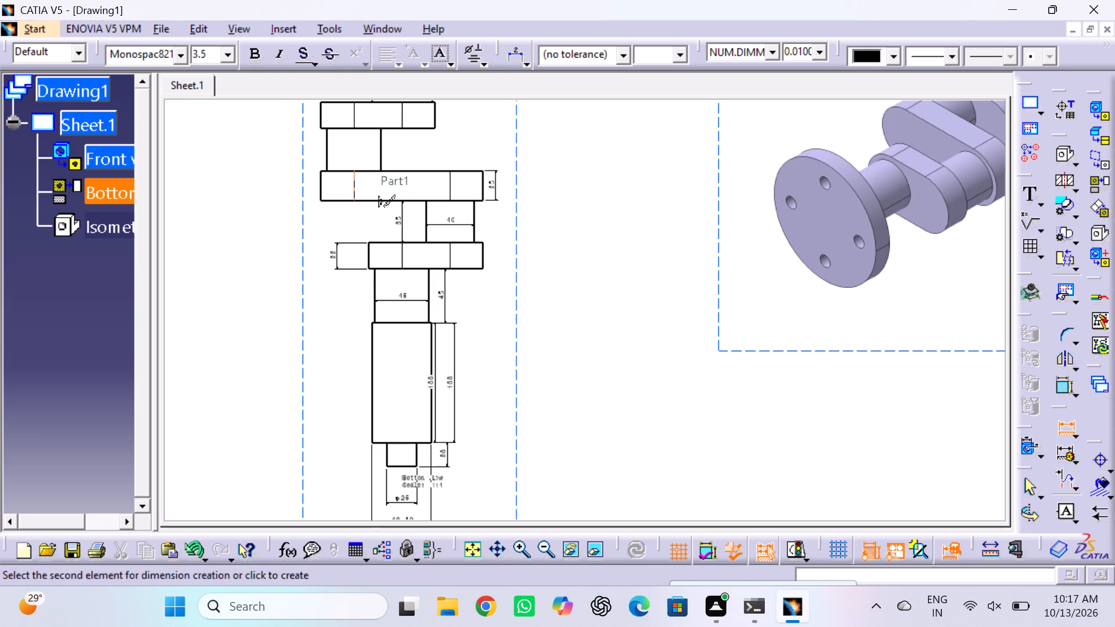
left_click(450, 193)
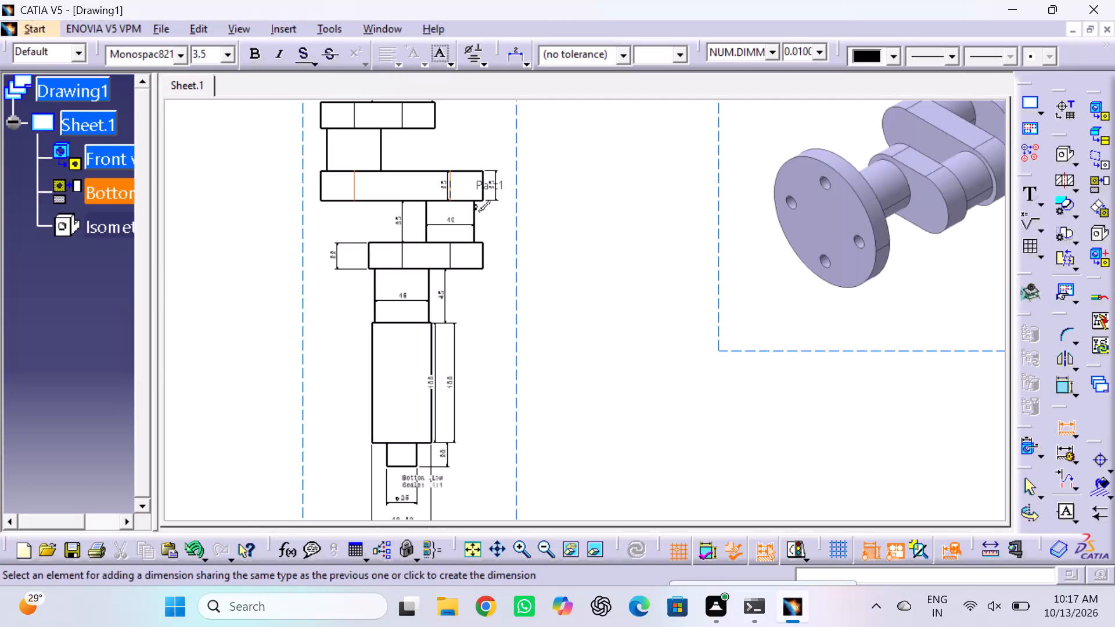
left_click(420, 154)
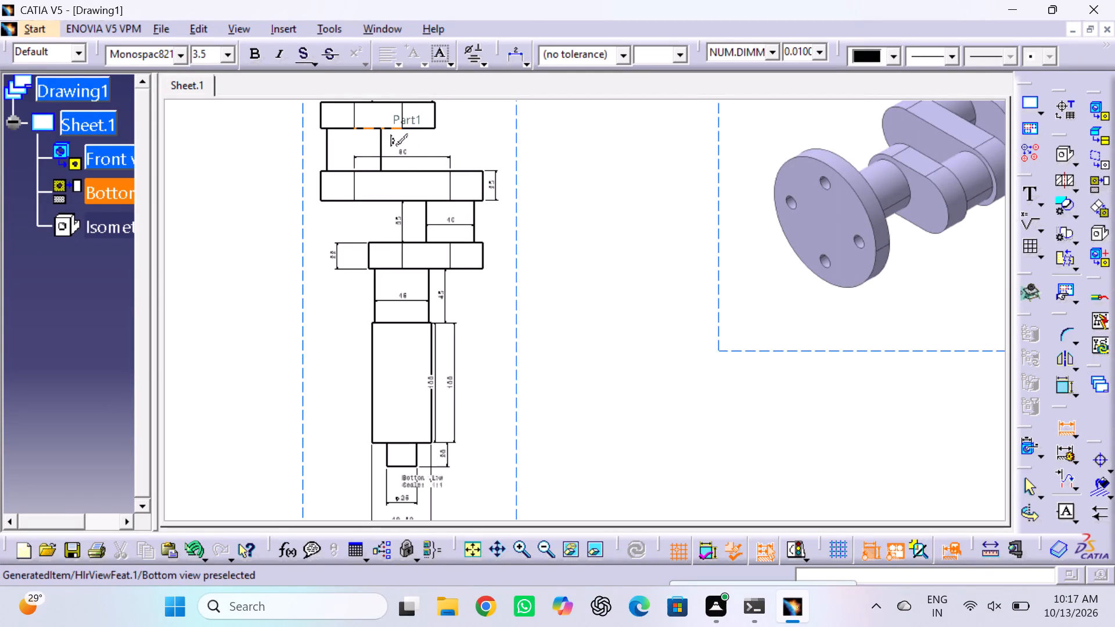
Dimension the spacing between the two inner edge lines of the third crank web from the bottom, placing it just below the web.
left_click(353, 116)
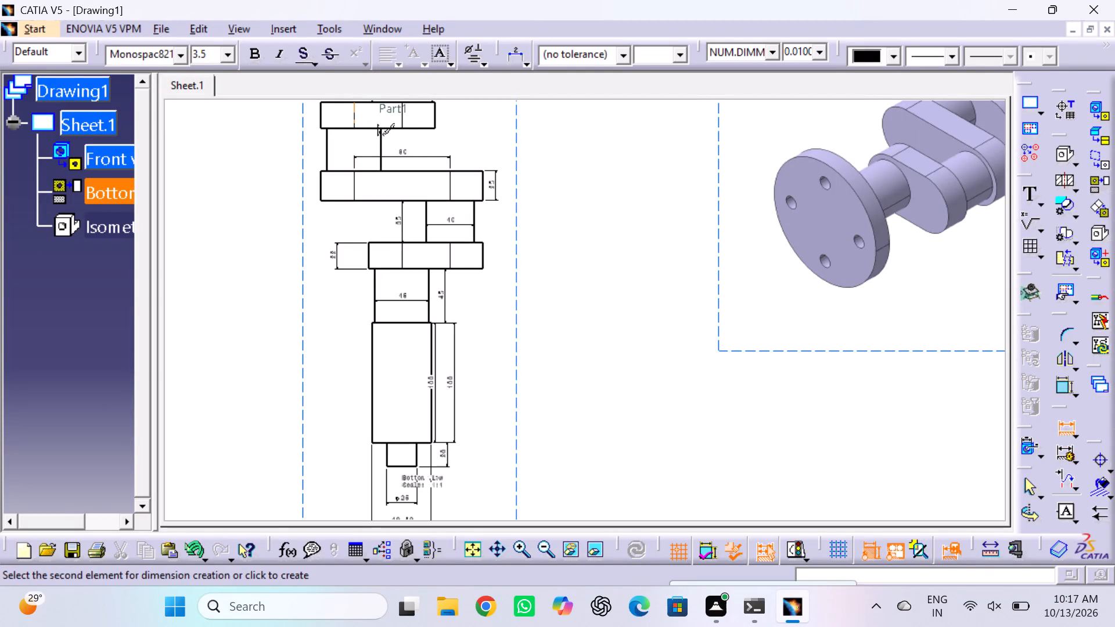
double_click(401, 120)
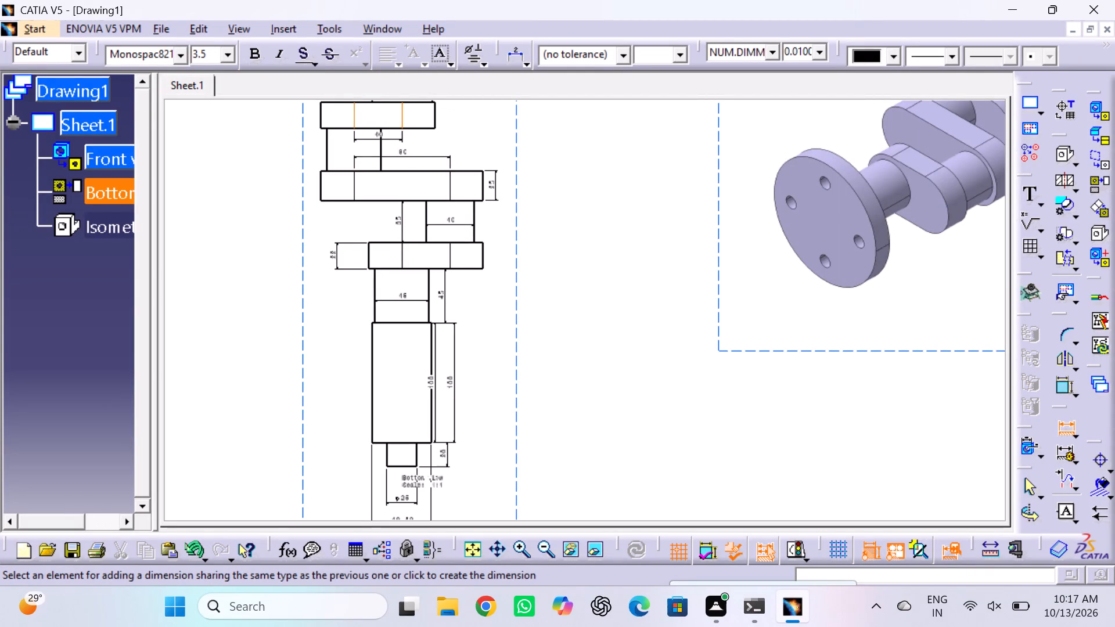
left_click(387, 142)
Dimension the central journal between the two middle short webs in the bottom view: width inside it, length to its right.
middle_click_drag(480, 126, 476, 150)
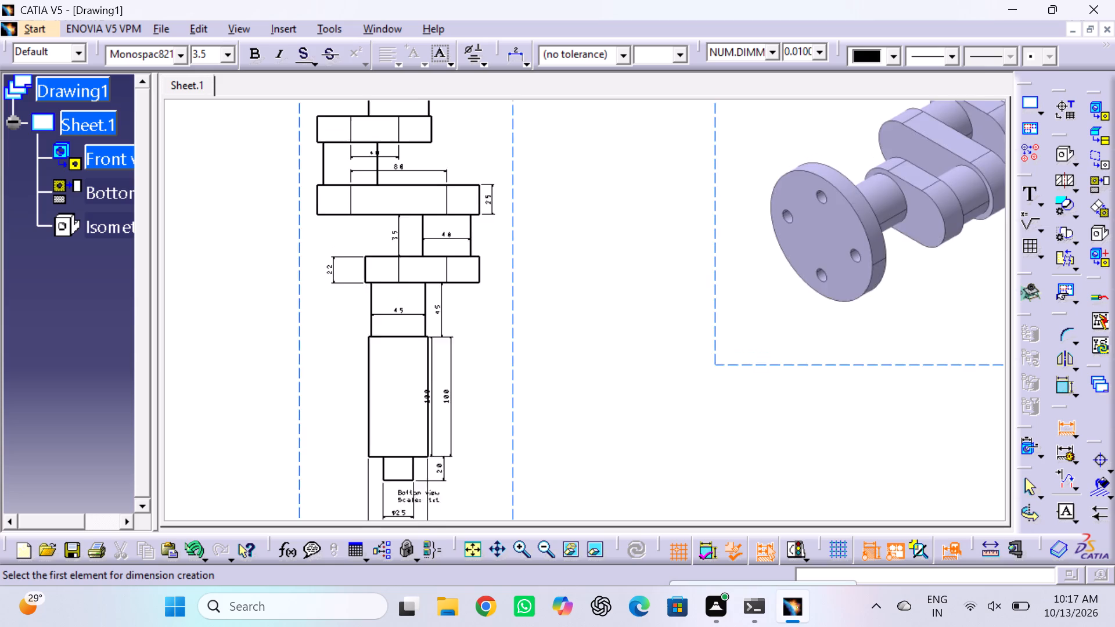
middle_click_drag(476, 150, 491, 269)
middle_click_drag(497, 282, 520, 388)
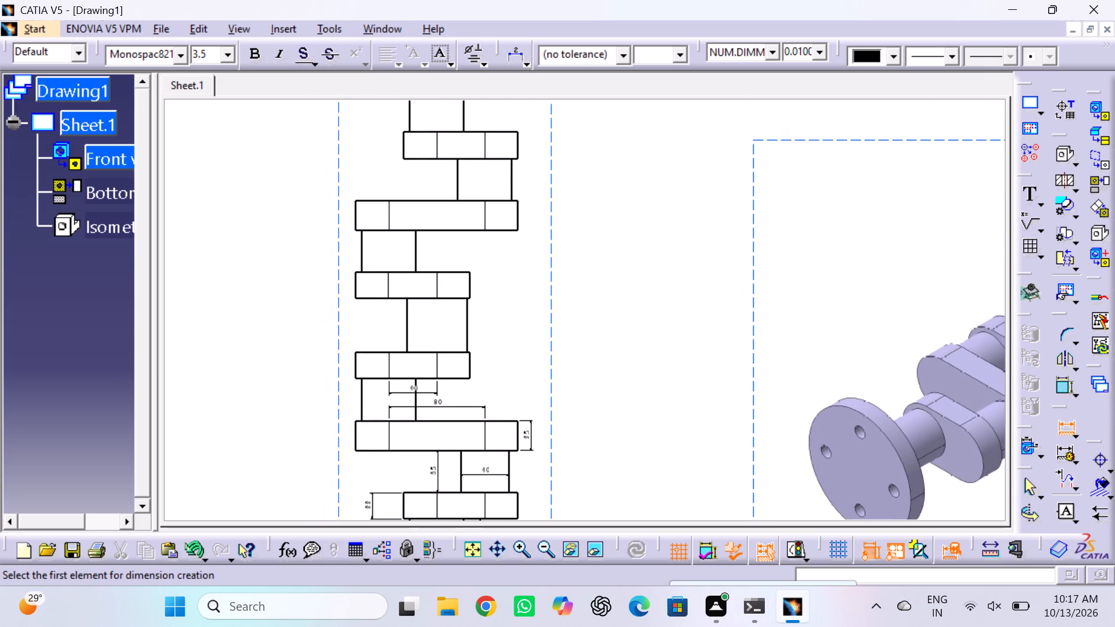
middle_click_drag(511, 273, 509, 311)
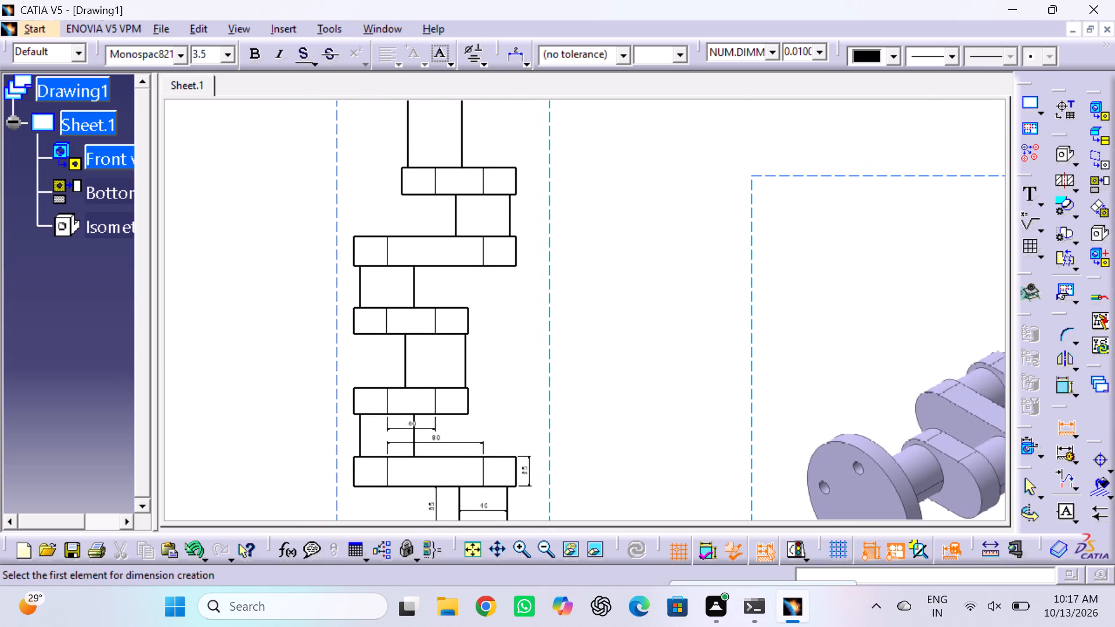
left_click(408, 356)
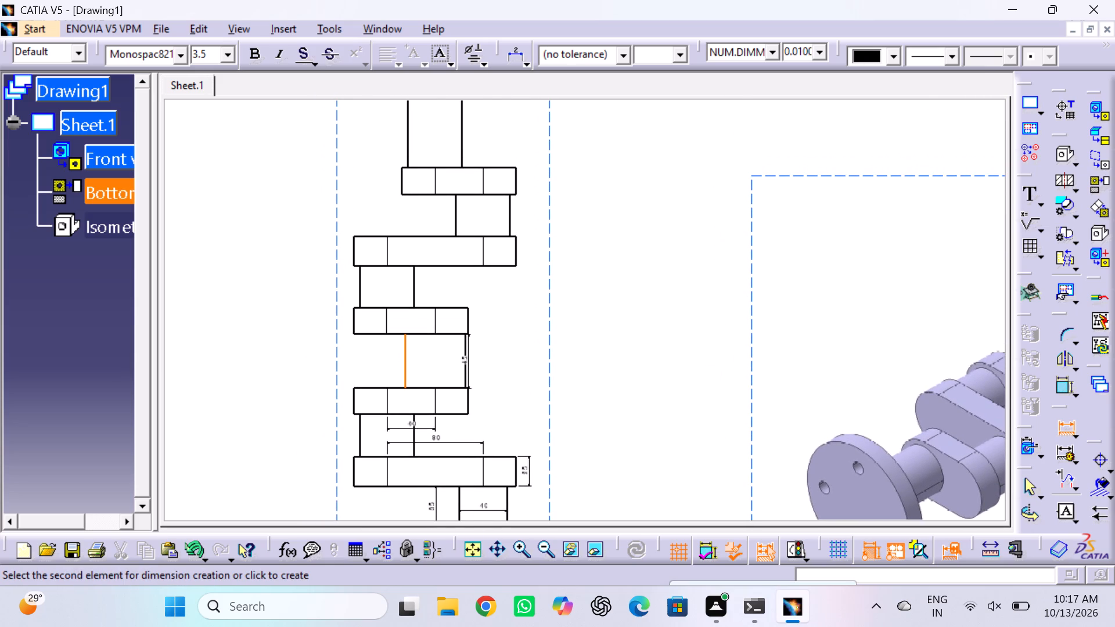
left_click(465, 361)
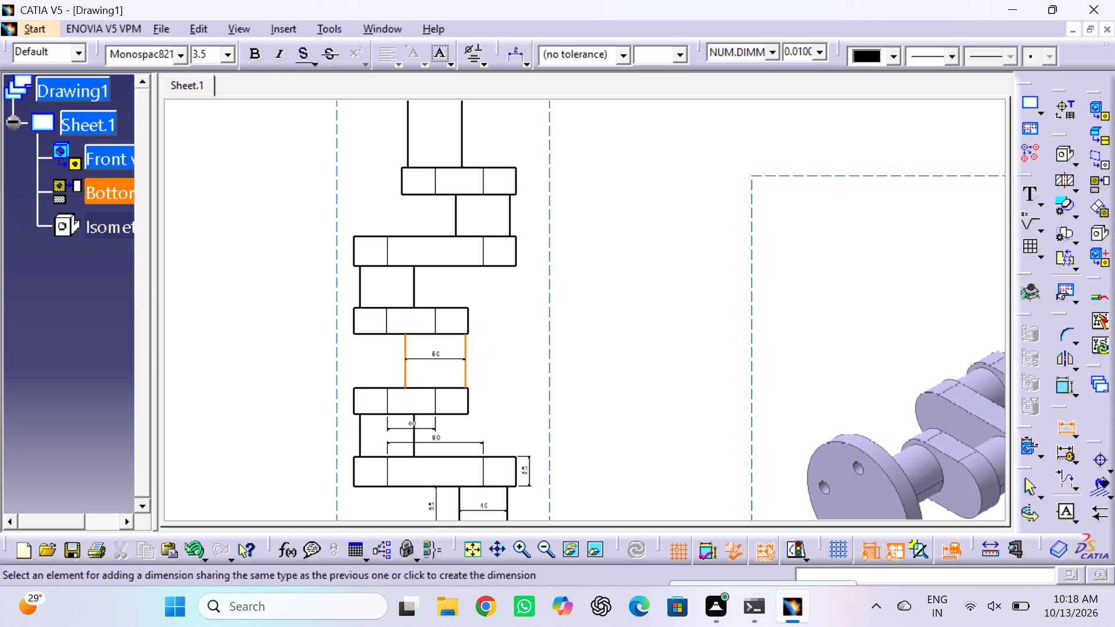
left_click(453, 359)
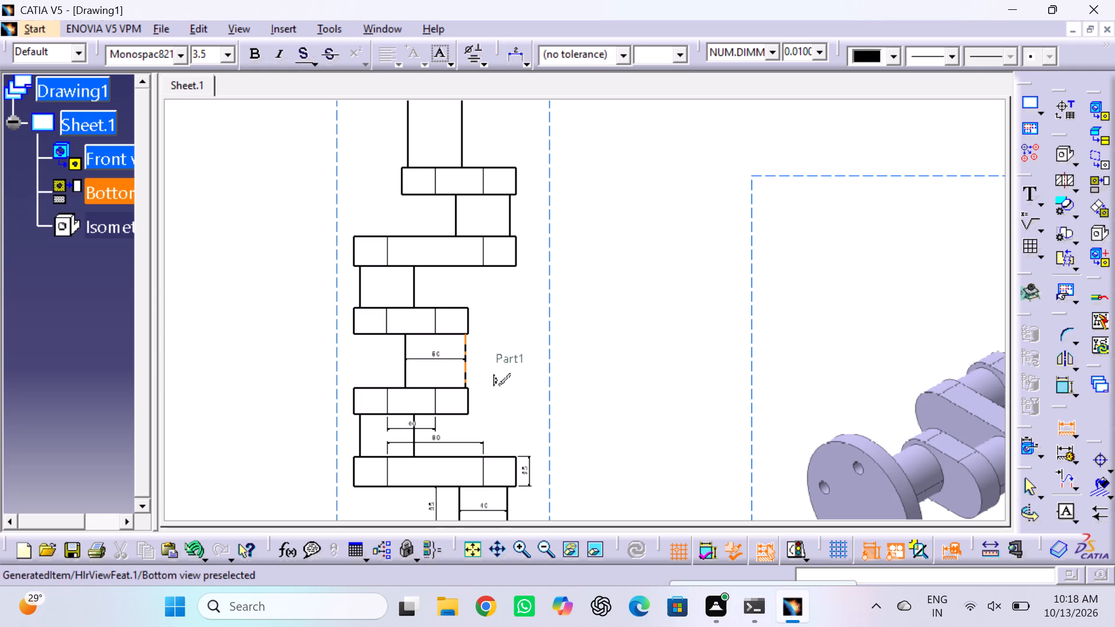
left_click(467, 366)
left_click(476, 366)
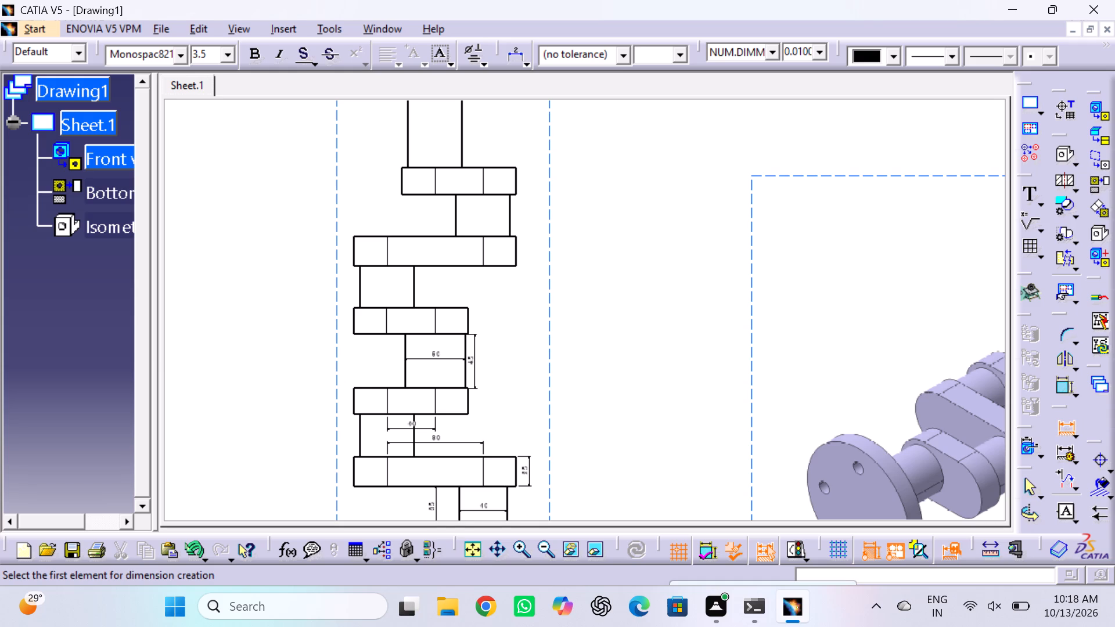
Dimension the neck between the top flange and the uppermost crank web: length to its right, width inside the neck.
middle_click_drag(359, 178, 365, 298)
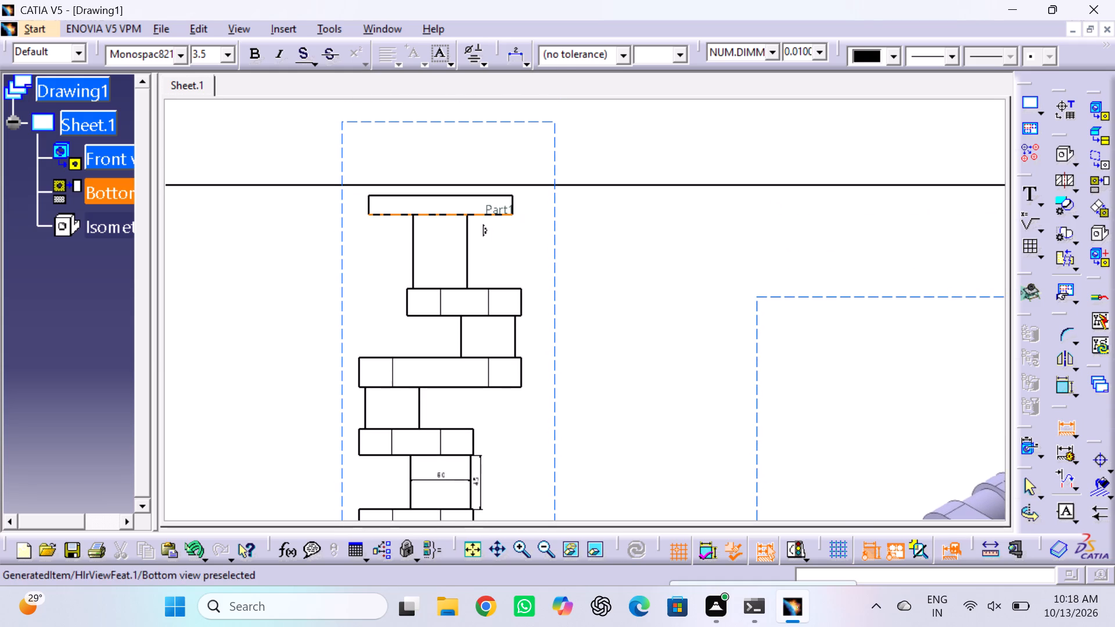
left_click(458, 216)
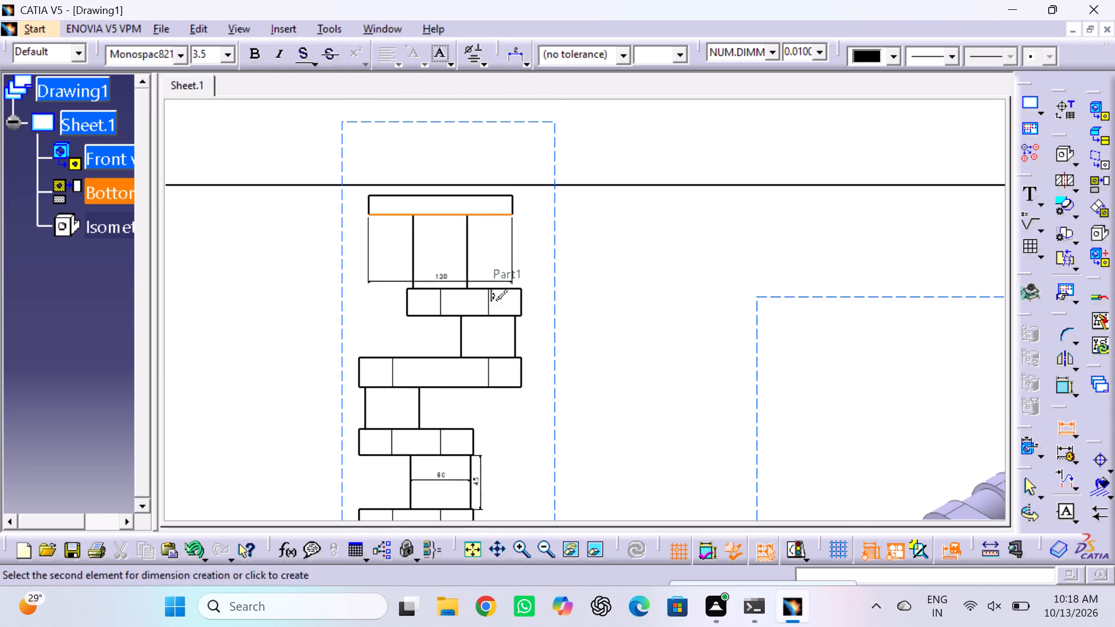
left_click(461, 289)
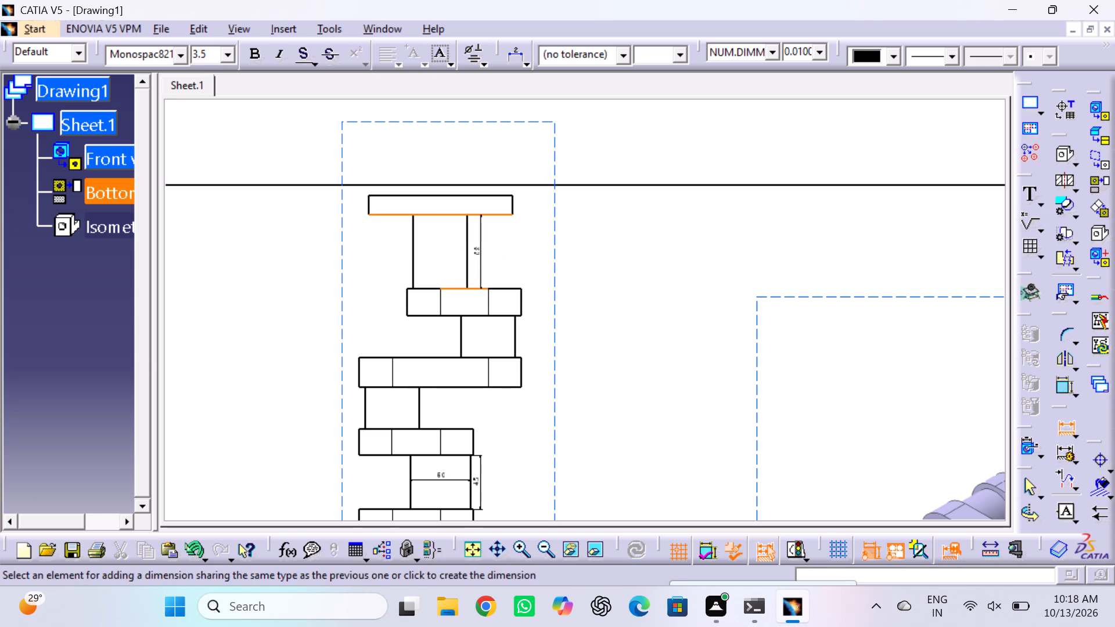
left_click(489, 260)
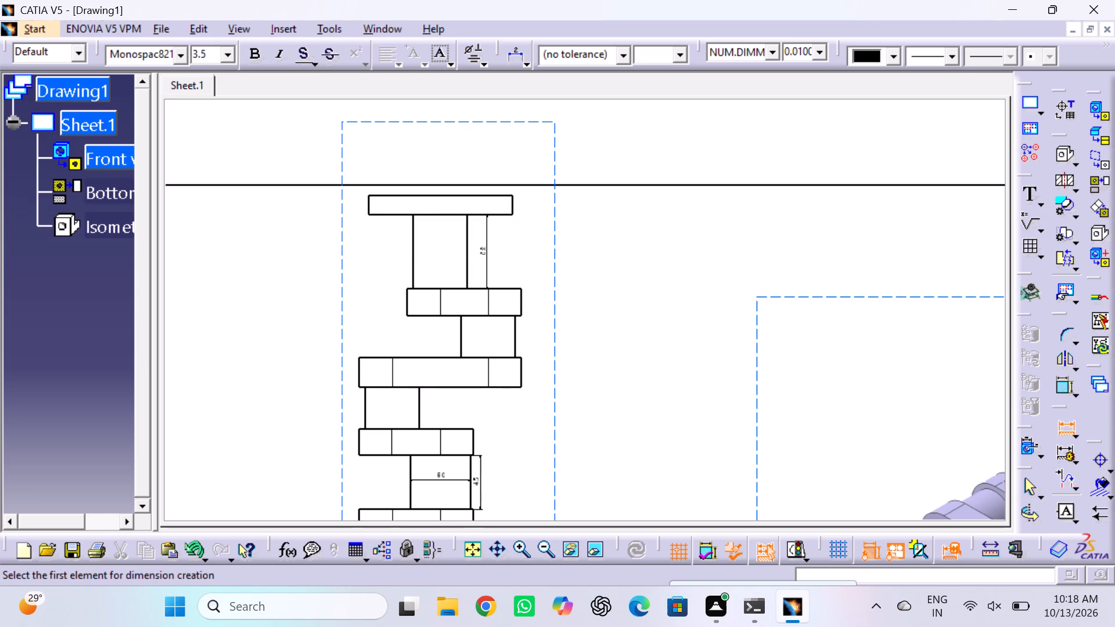
left_click(415, 253)
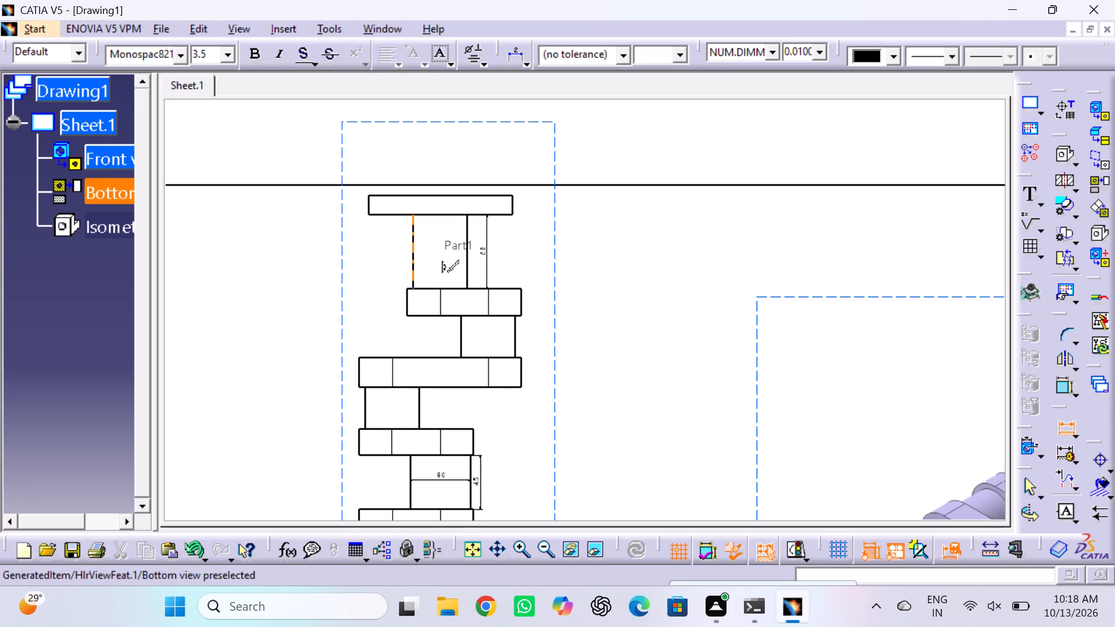
left_click(466, 262)
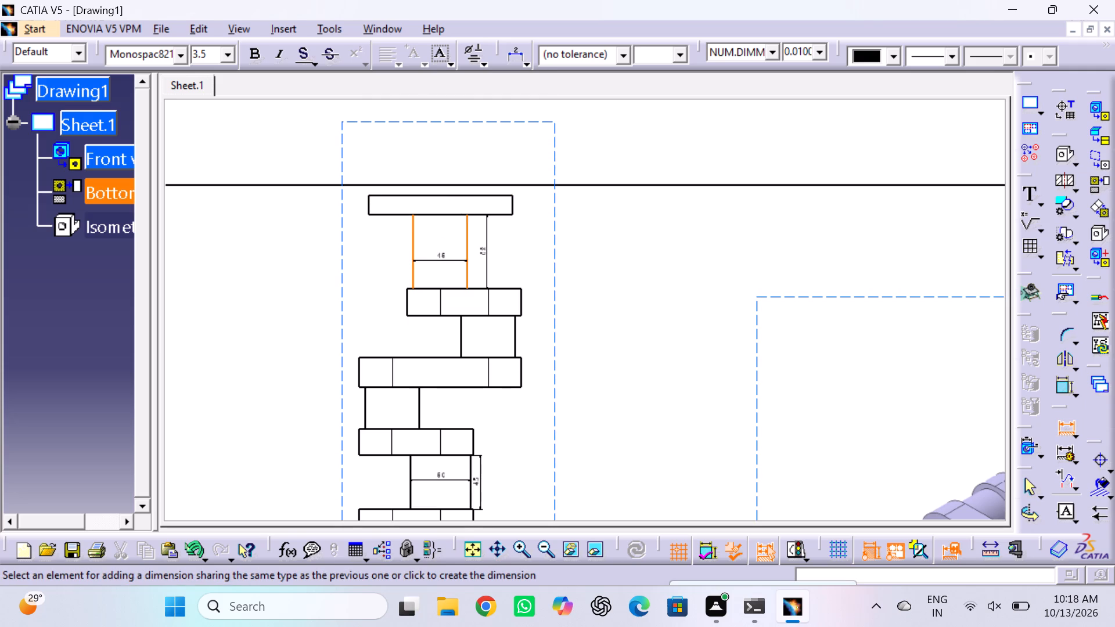
left_click(442, 261)
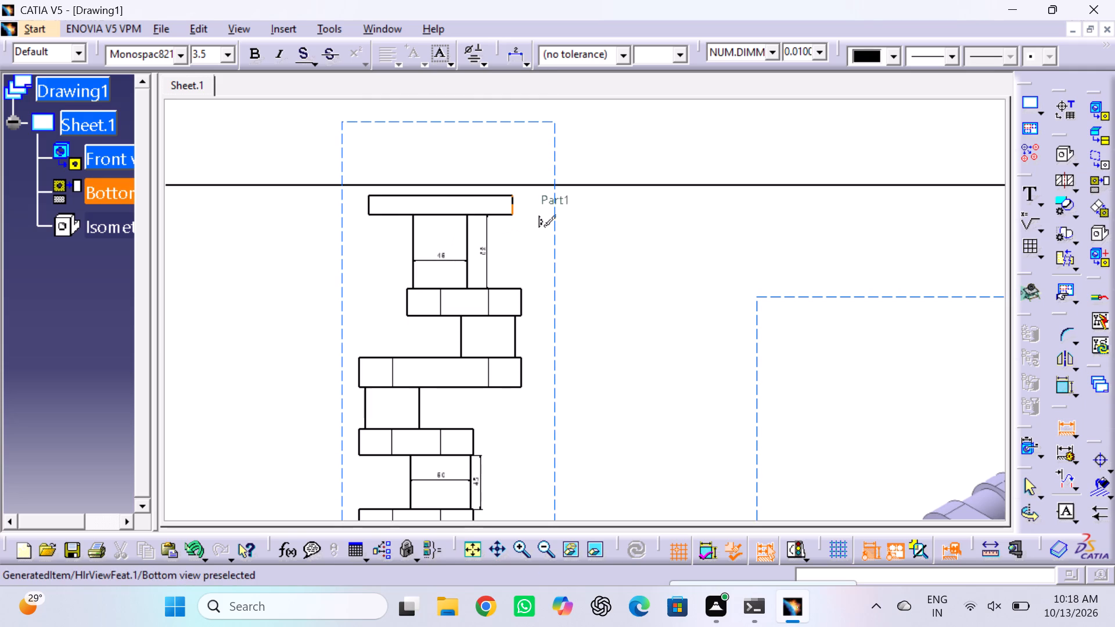
Dimension the top flange's thickness in the bottom view, placing it to the right of the flange.
left_click(512, 206)
left_click(533, 209)
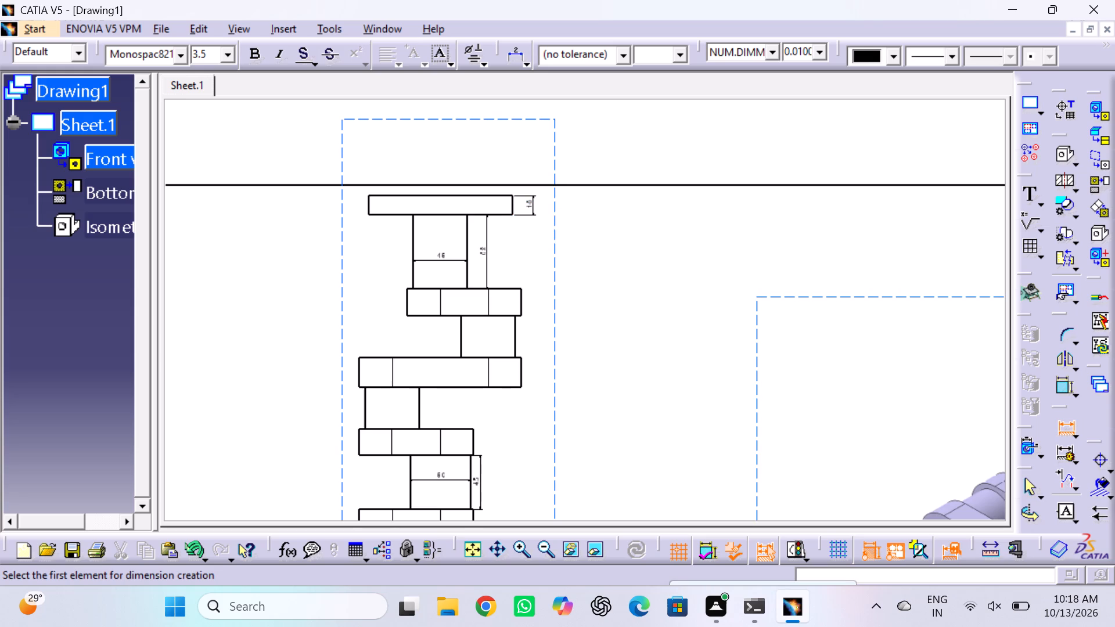
Review the dimensions along the bottom view and the layout of all views on the whole sheet.
middle_click_drag(631, 329, 494, 168)
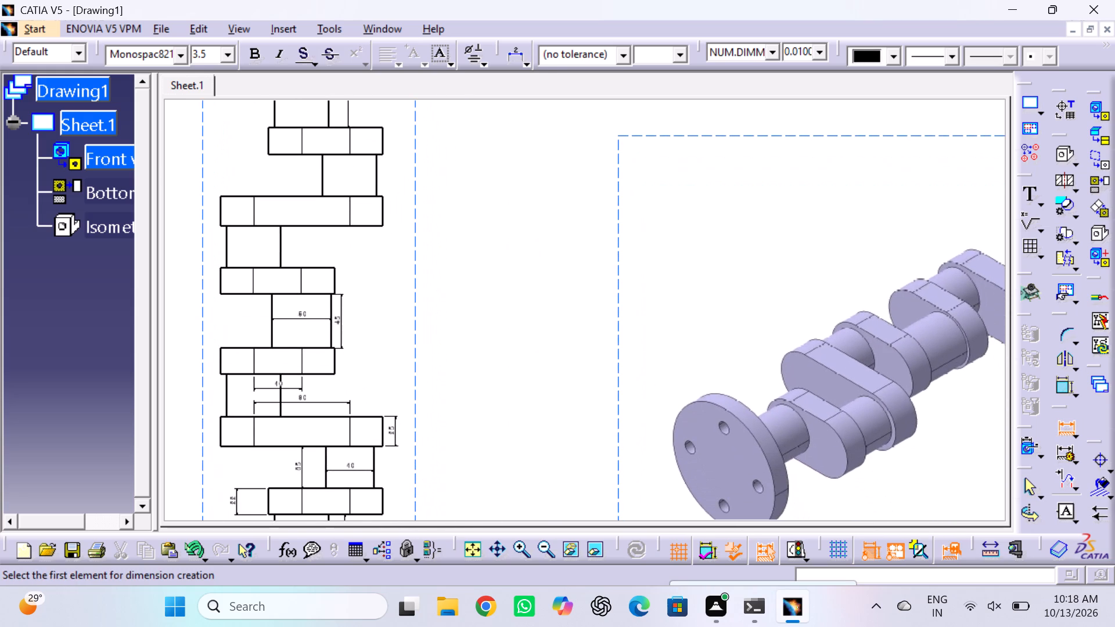
middle_click_drag(508, 346, 466, 150)
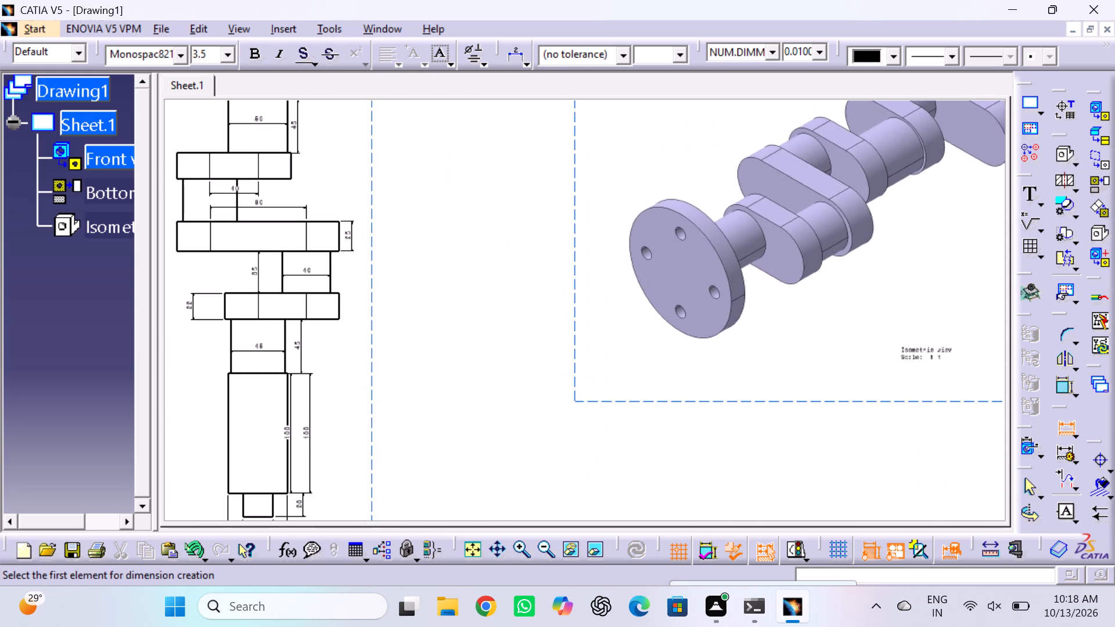
middle_click_drag(492, 336, 500, 188)
middle_click_drag(502, 389, 492, 269)
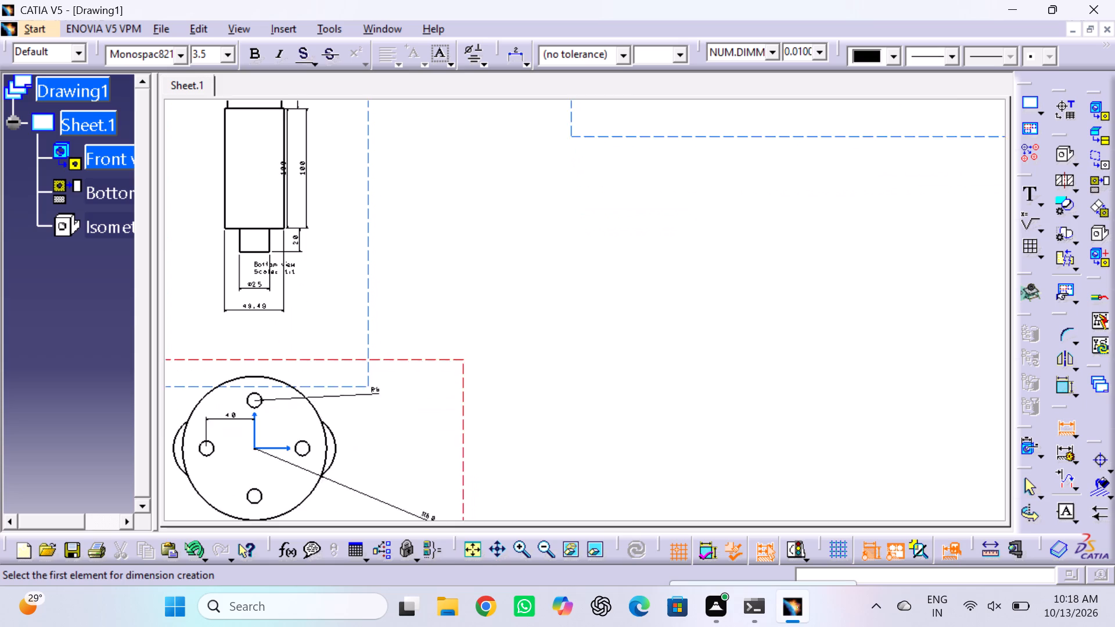
middle_click_drag(492, 269, 401, 417)
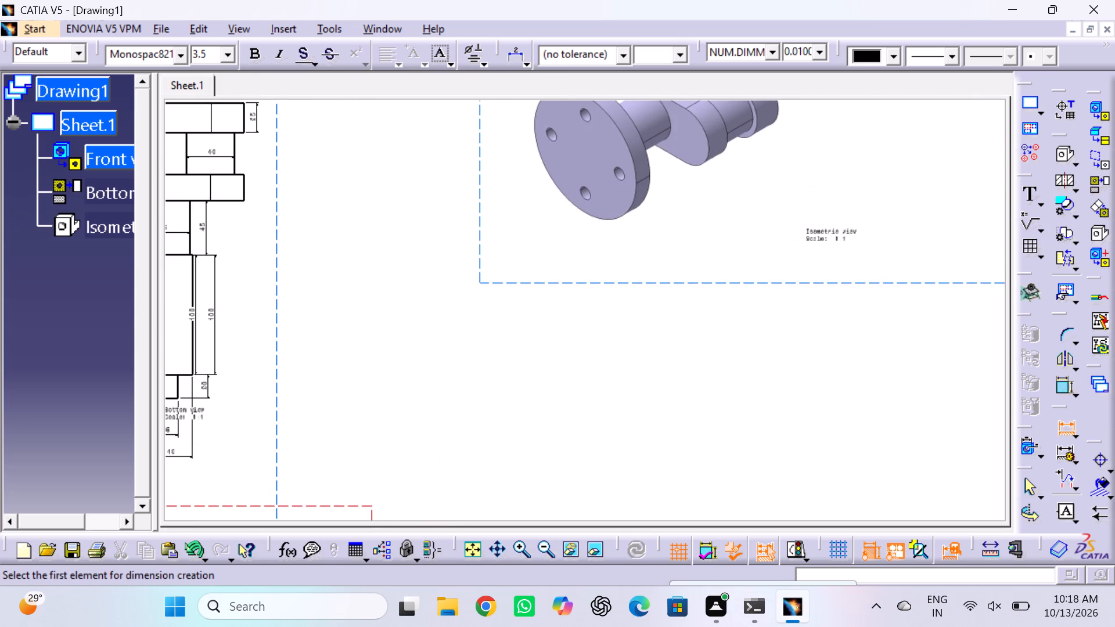
scroll(398, 396, "up", 5)
scroll(398, 396, "down", 4)
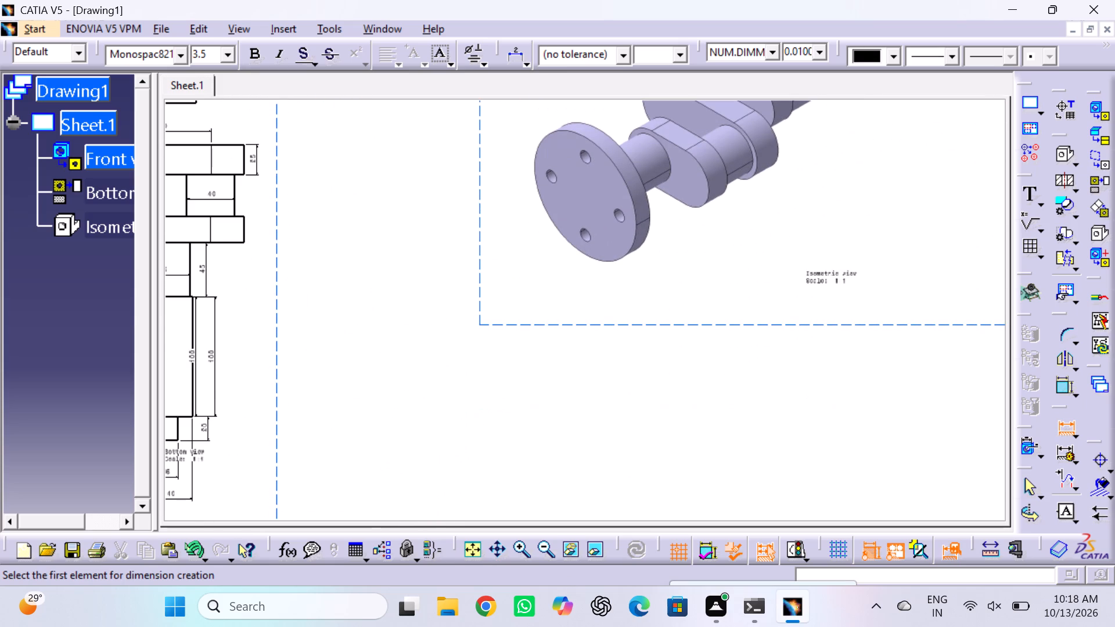
triple_click(546, 544)
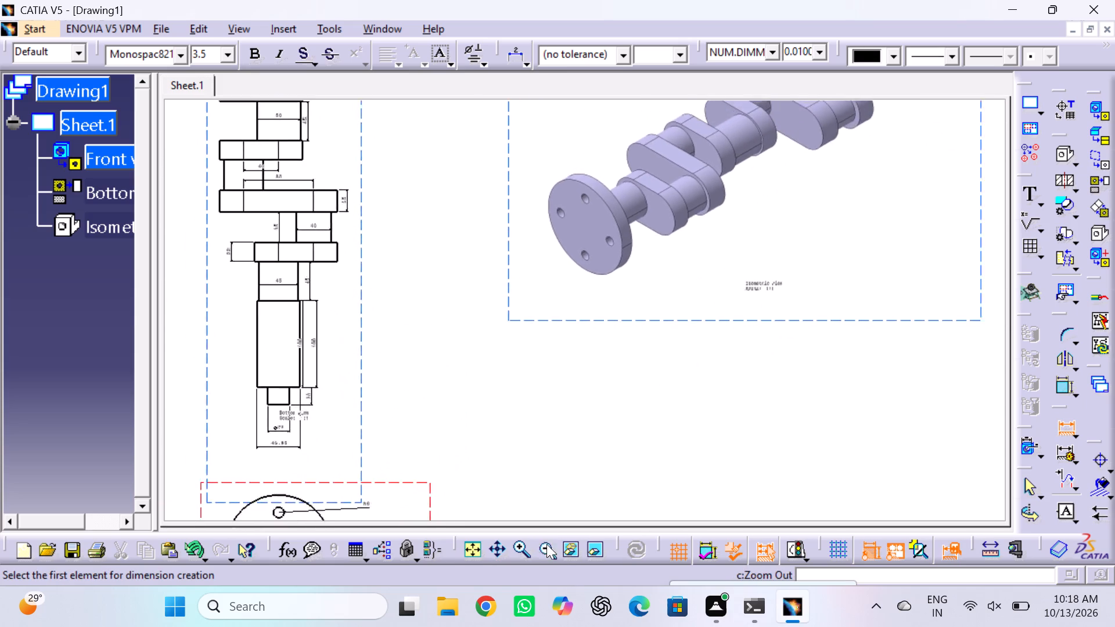
double_click(546, 544)
left_click(546, 544)
left_click(546, 544)
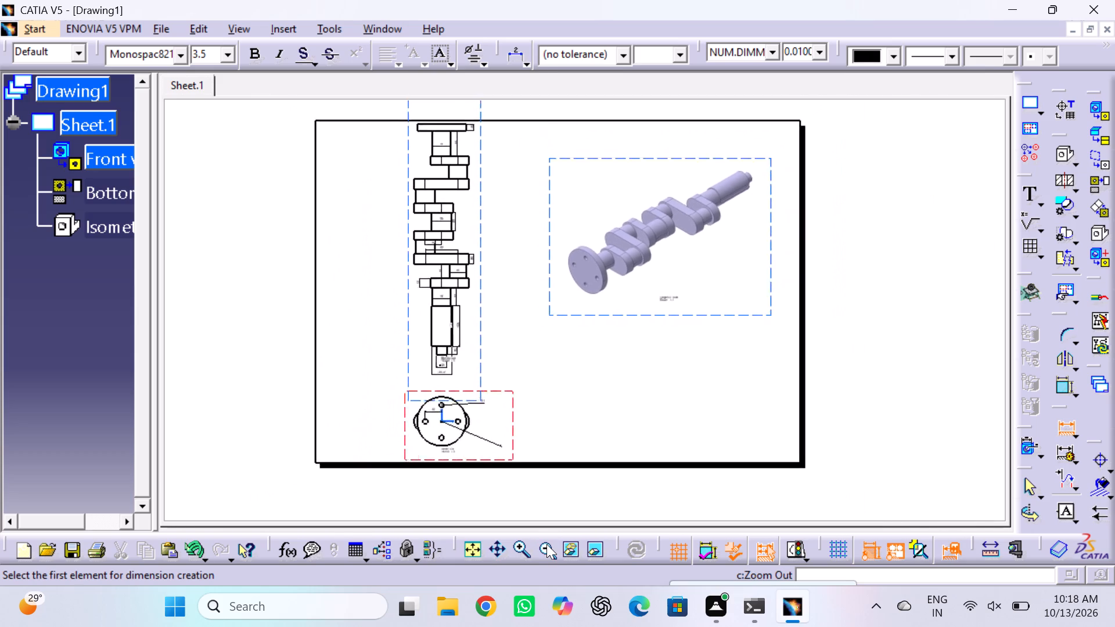
left_click(635, 398)
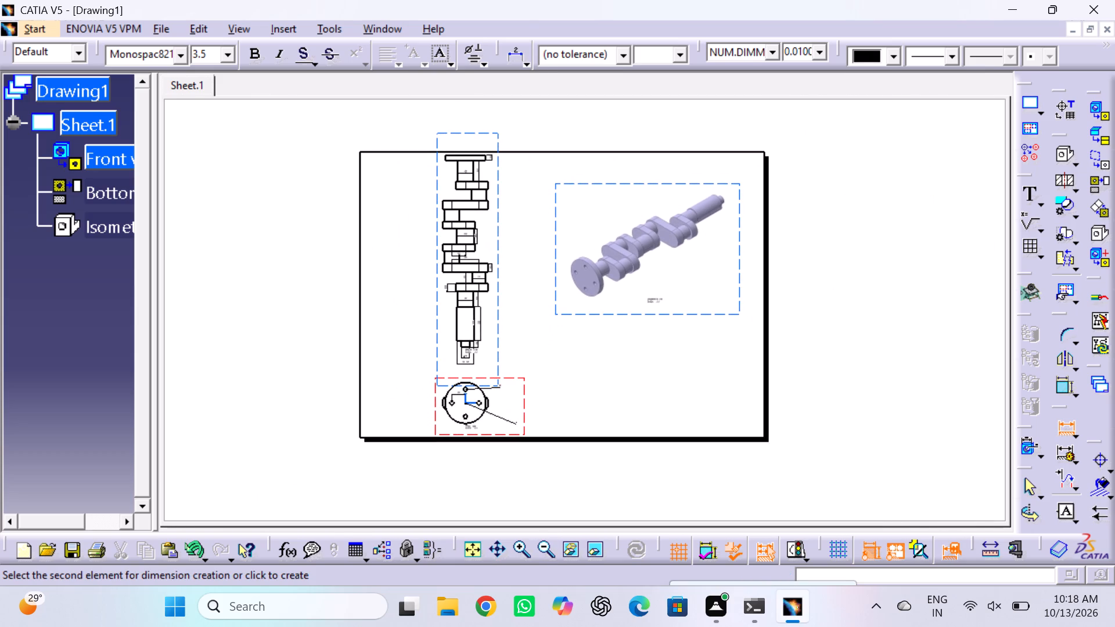
Save the drawing as a PDF named Drawing10 in the catia parts folder.
key("ctrl+s")
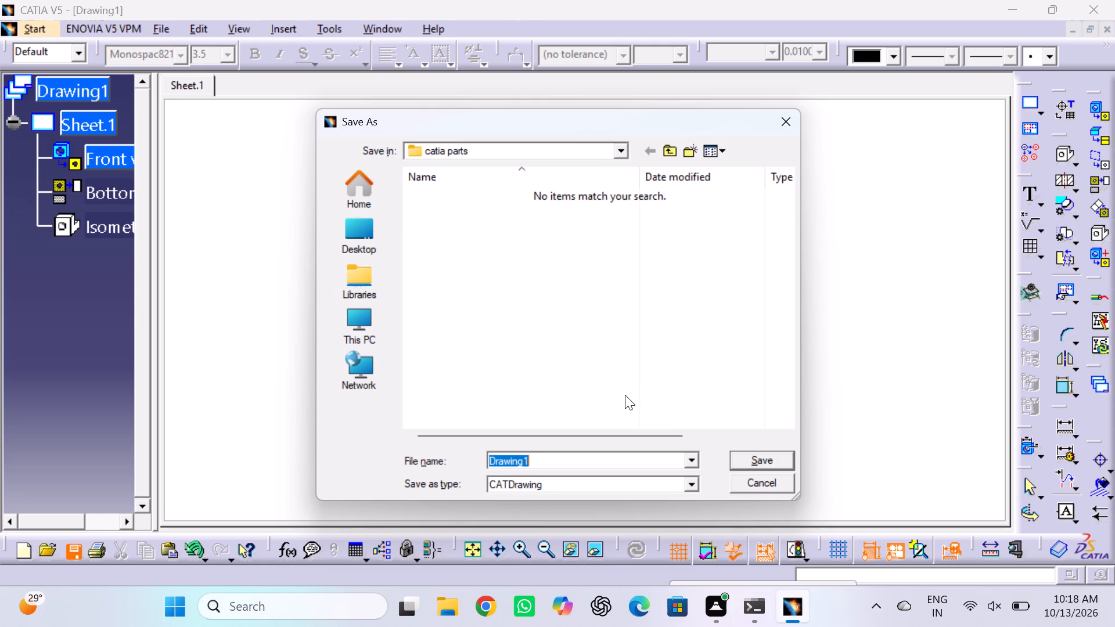
left_click(591, 466)
left_click(591, 466)
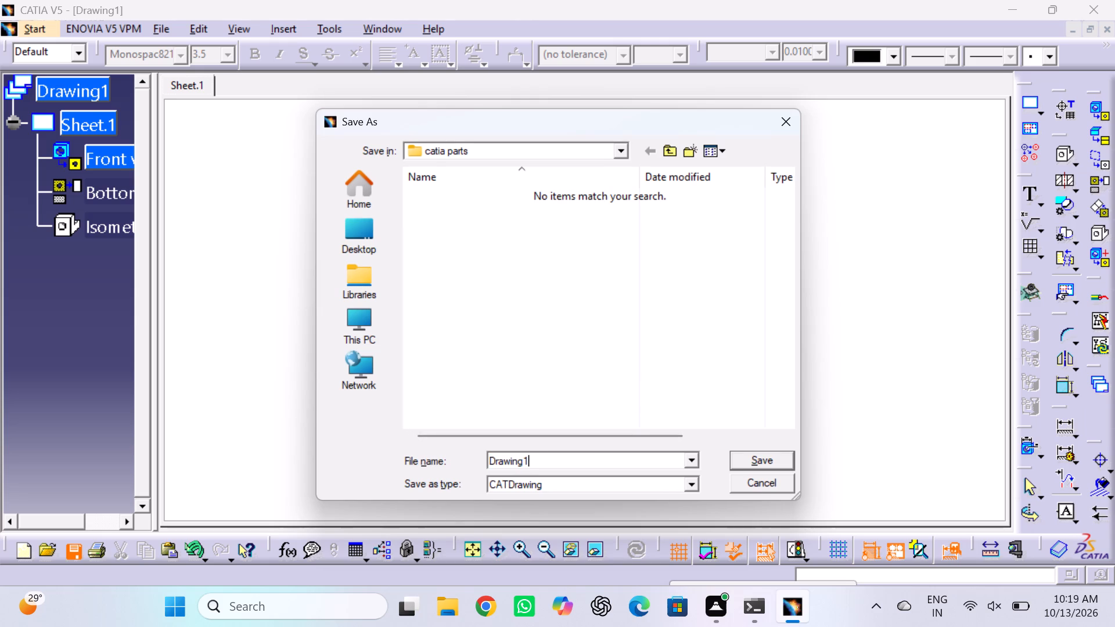
key("Delete")
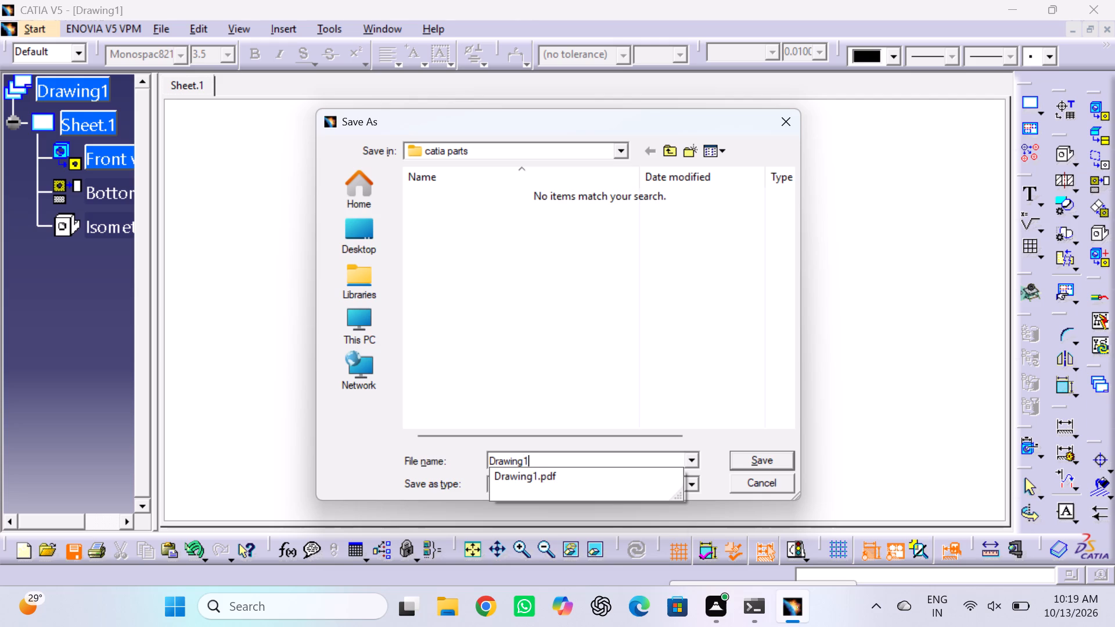
key("BackSpace")
key("2")
key("BackSpace")
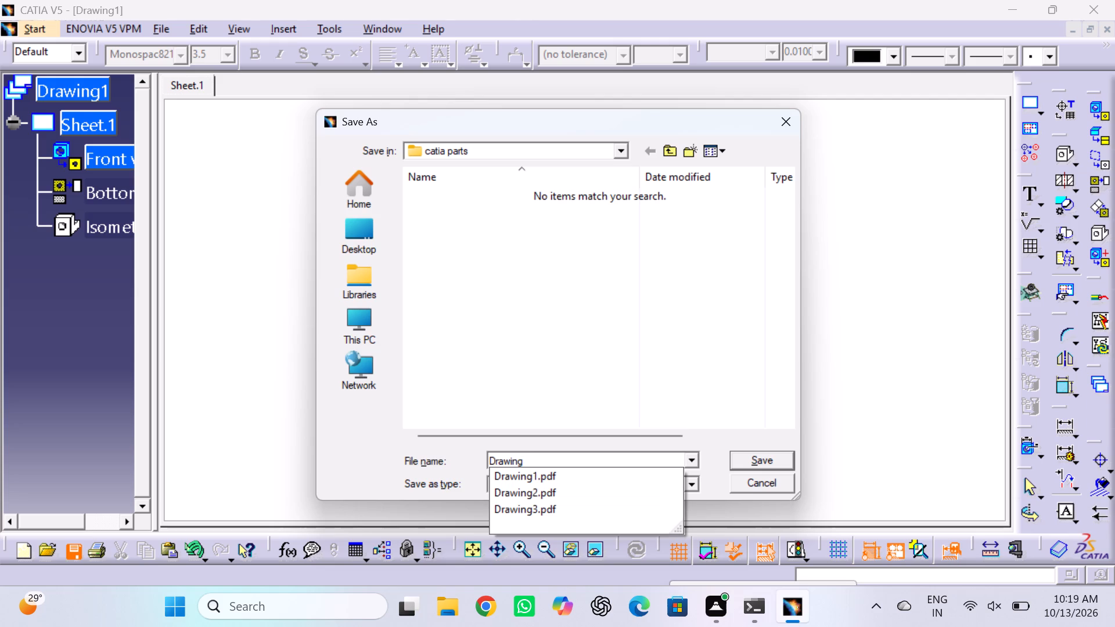
key("1")
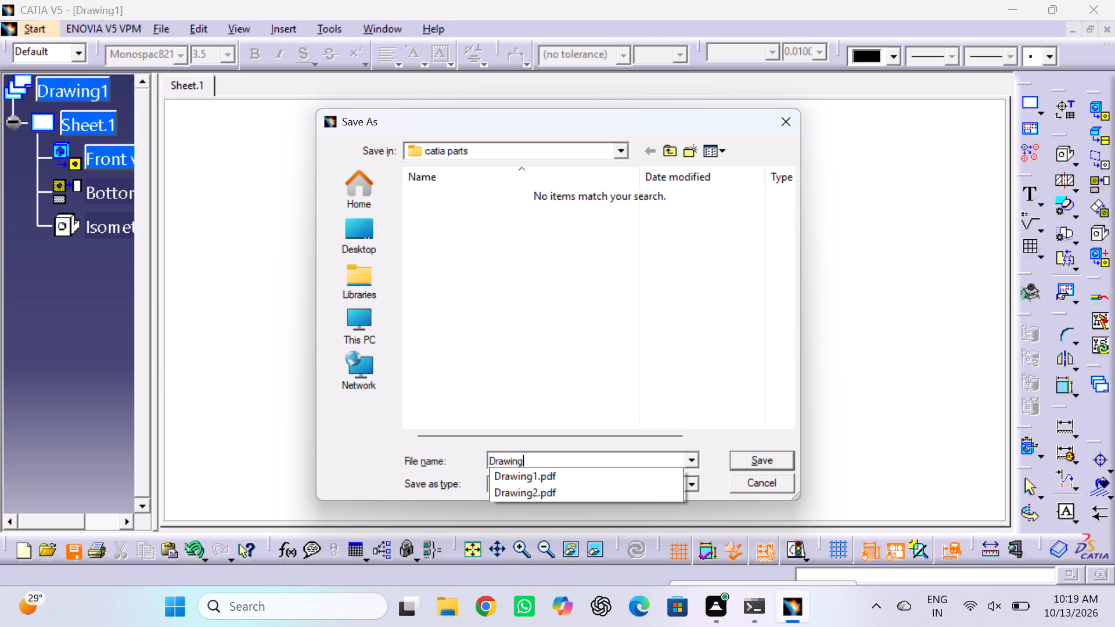
key("0")
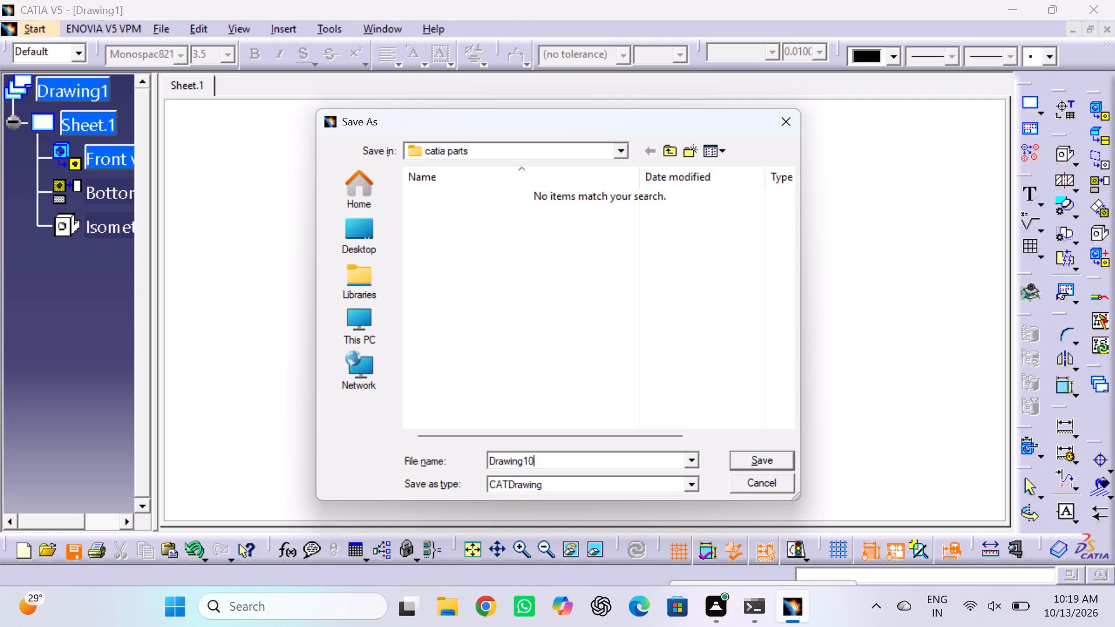
left_click(691, 484)
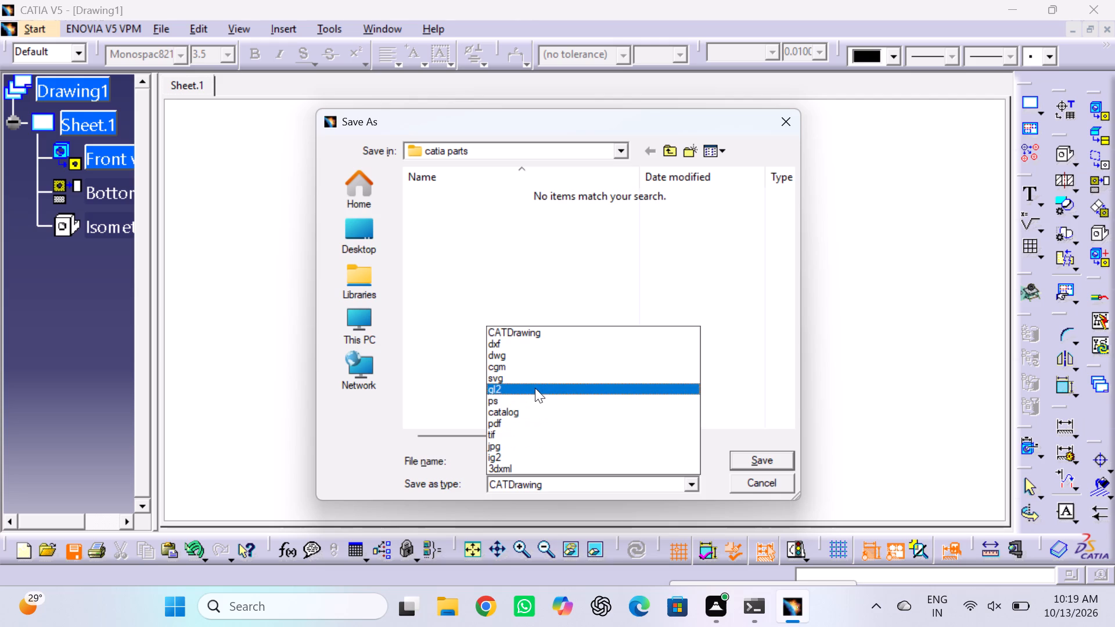
left_click(525, 427)
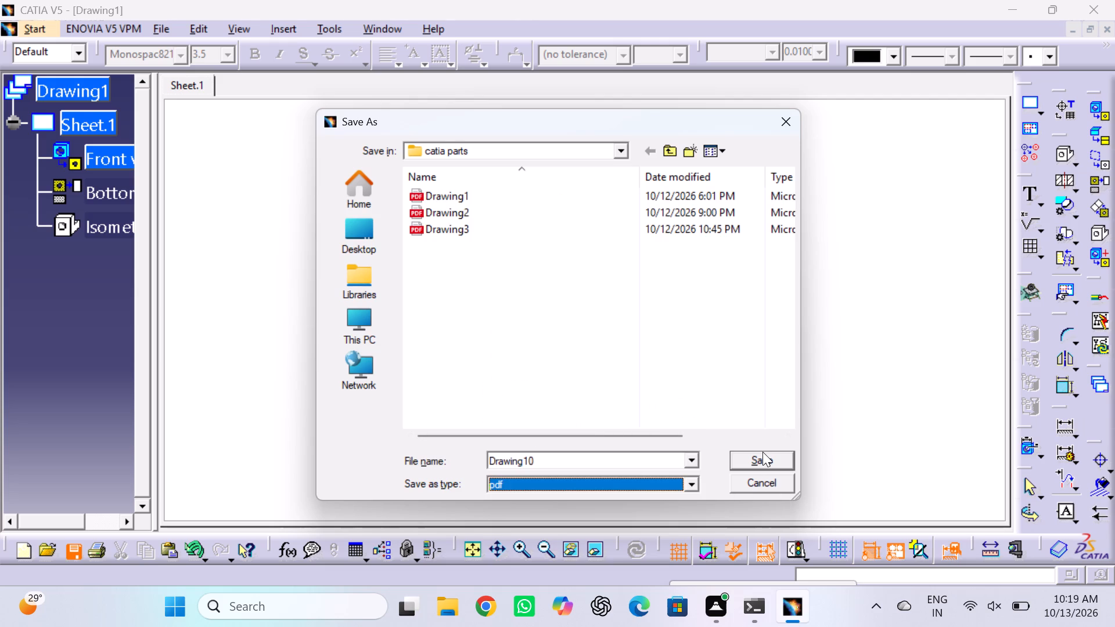
left_click(763, 459)
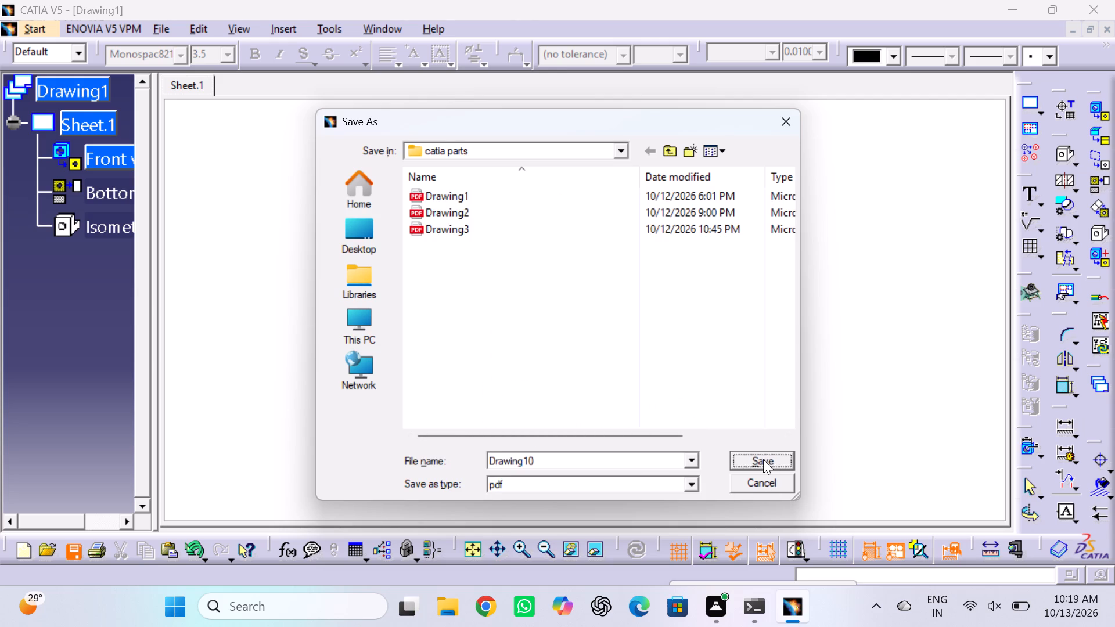